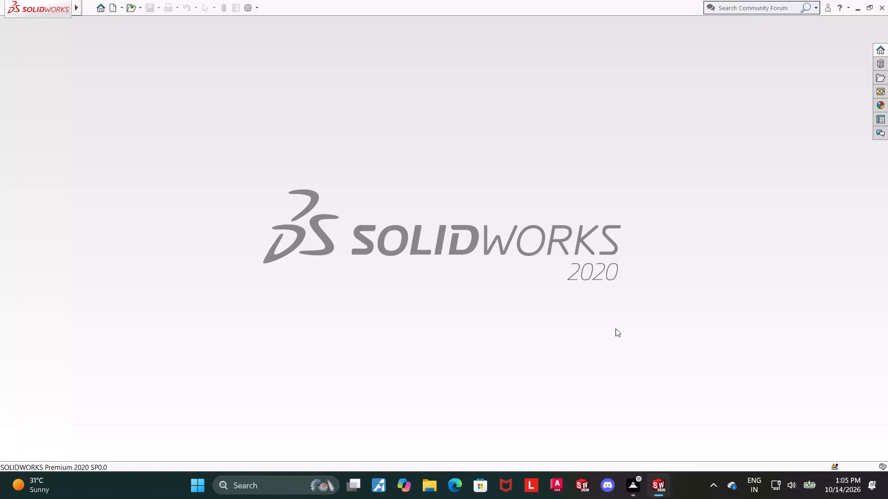
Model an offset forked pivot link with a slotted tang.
Create a new part document.
click(113, 6)
double_click(219, 221)
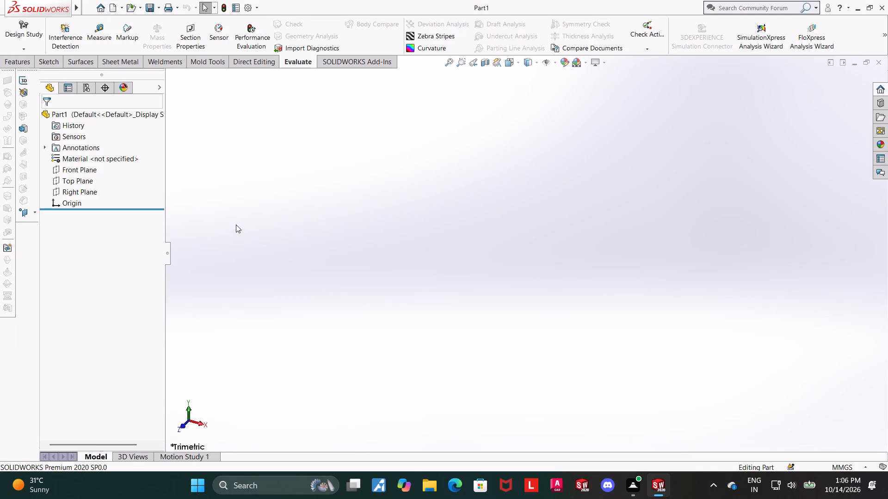
Open a new sketch on the Front Plane.
scroll(379, 222, up, 1)
double_click(93, 167)
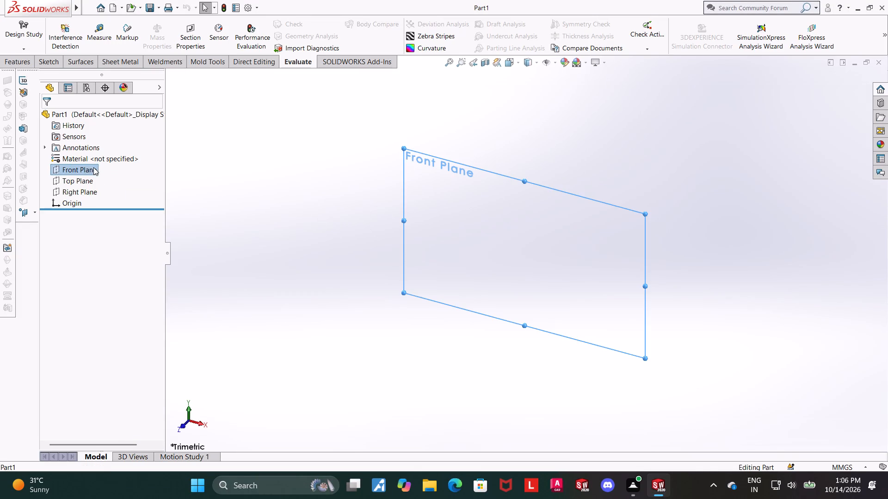
click(92, 168)
click(100, 158)
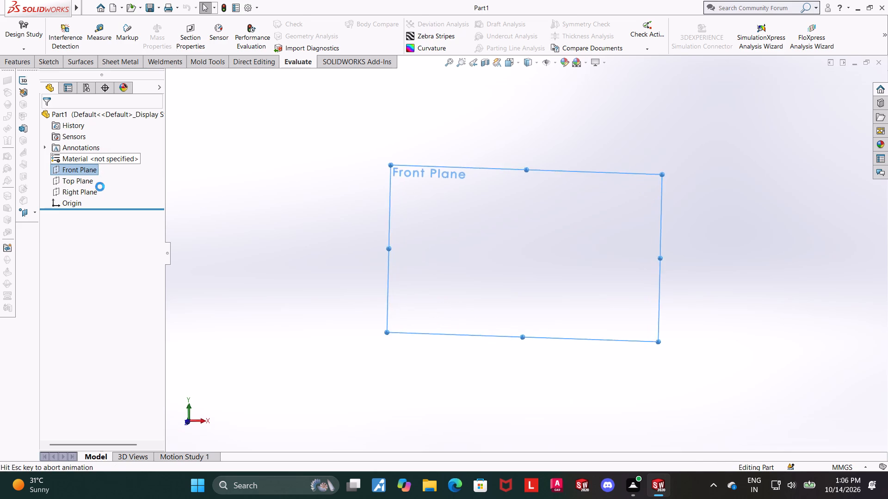
Sketch two concentric circles centred on the origin, the outer one about 41 mm in radius and the inner one smaller.
click(105, 22)
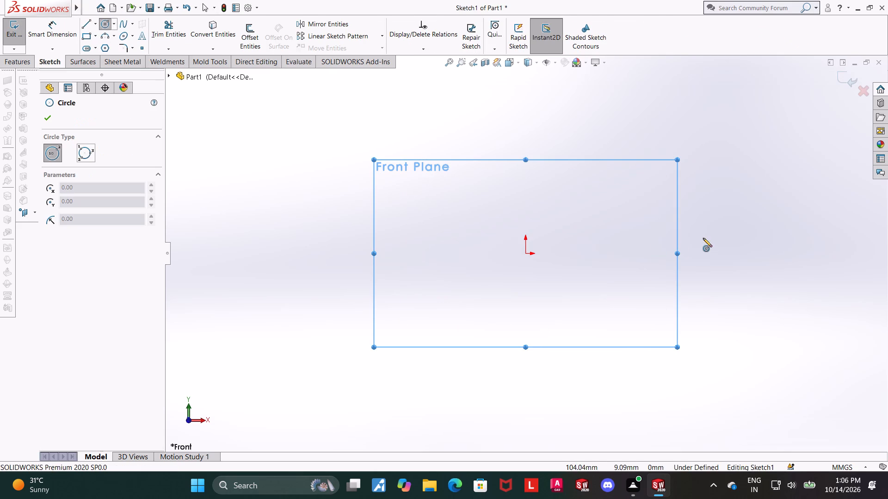
click(524, 255)
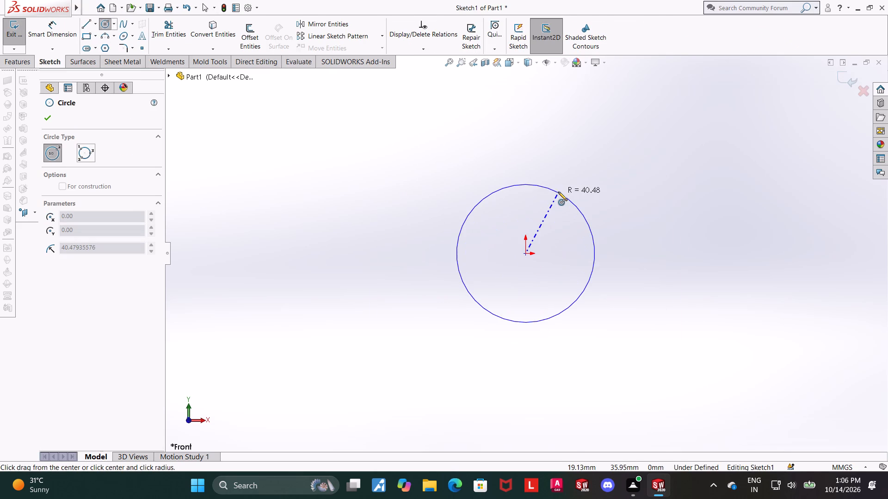
click(558, 192)
key(Escape)
key(Escape)
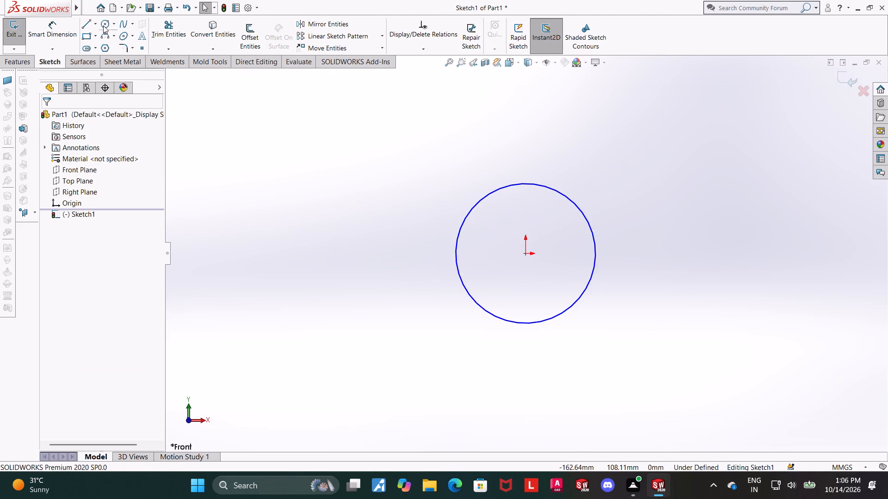
click(104, 24)
click(525, 252)
click(549, 233)
key(Escape)
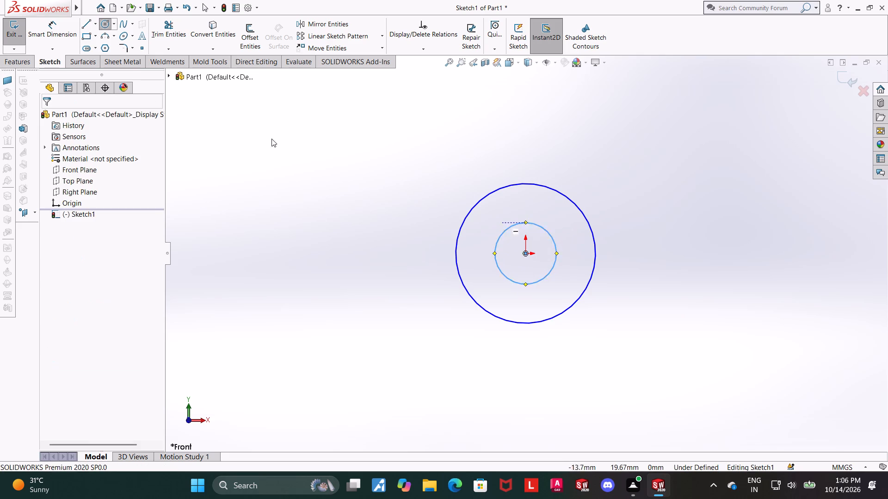
key(Escape)
Dimension the outer circle's diameter as 24 mm.
click(56, 31)
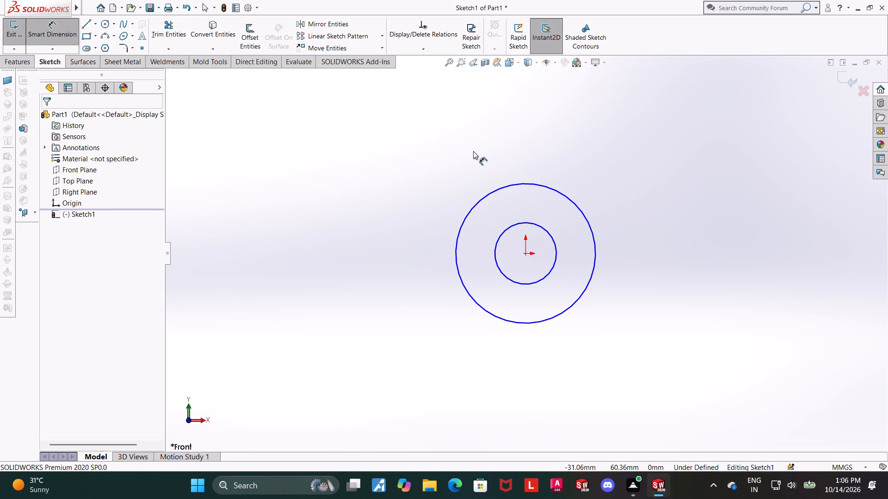
click(531, 185)
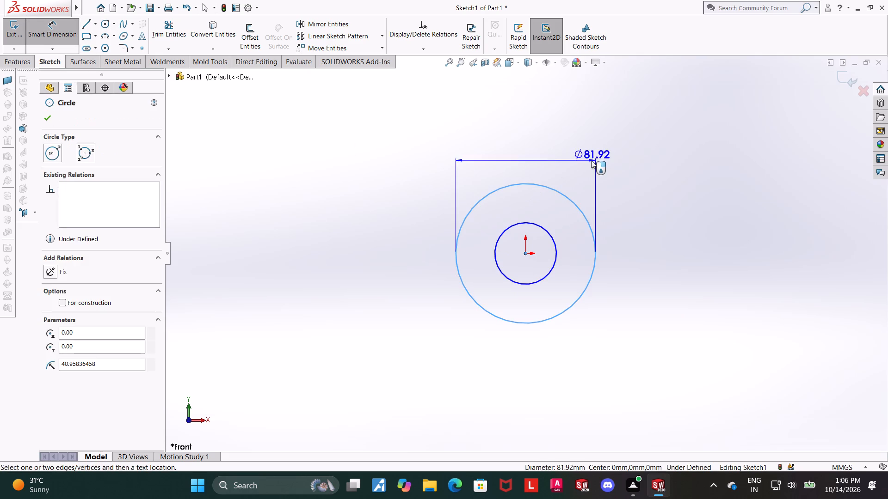
click(591, 160)
text(24)
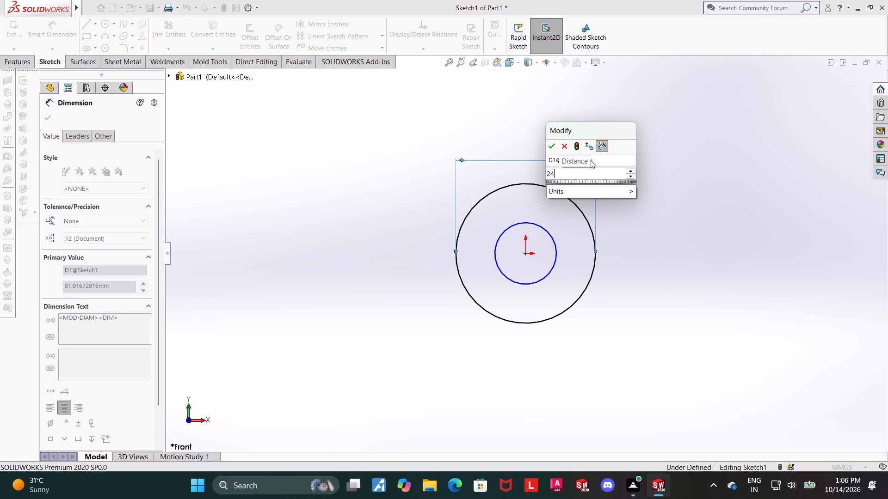
key(Return)
key(Escape)
key(Escape)
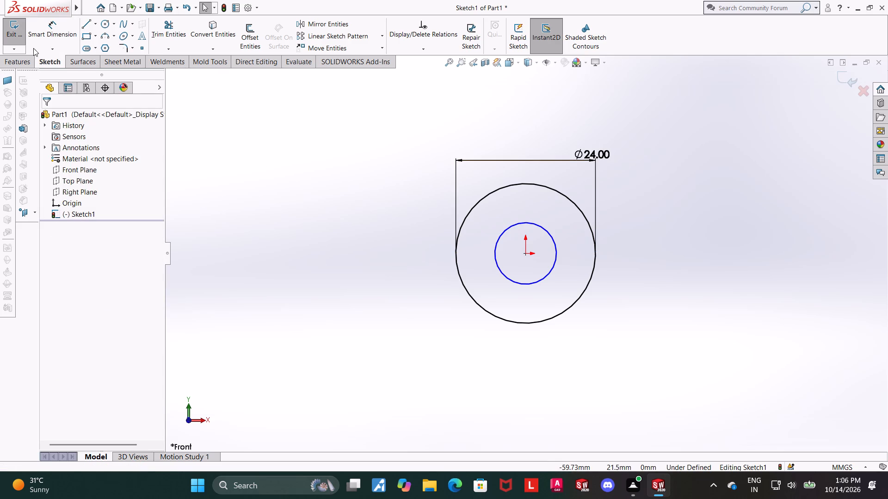
Dimension the inner circle's diameter as 18 mm.
click(46, 33)
click(553, 245)
click(569, 249)
text(18)
key(Return)
key(Escape)
key(Escape)
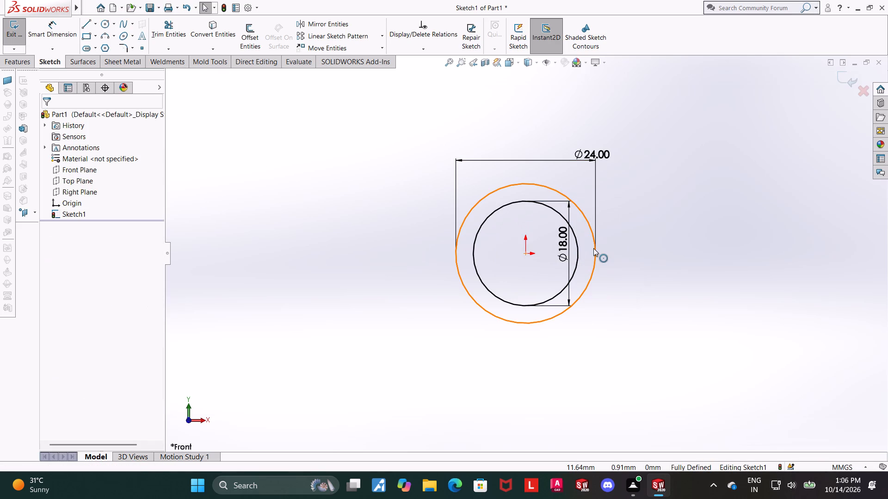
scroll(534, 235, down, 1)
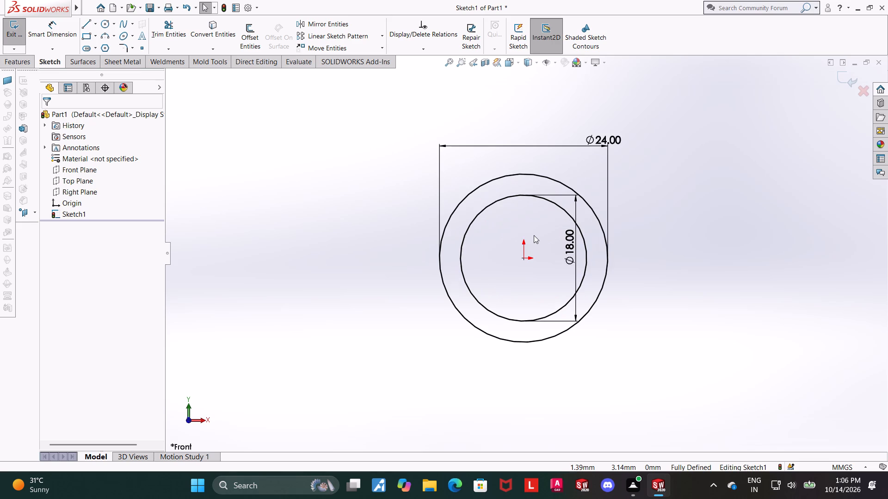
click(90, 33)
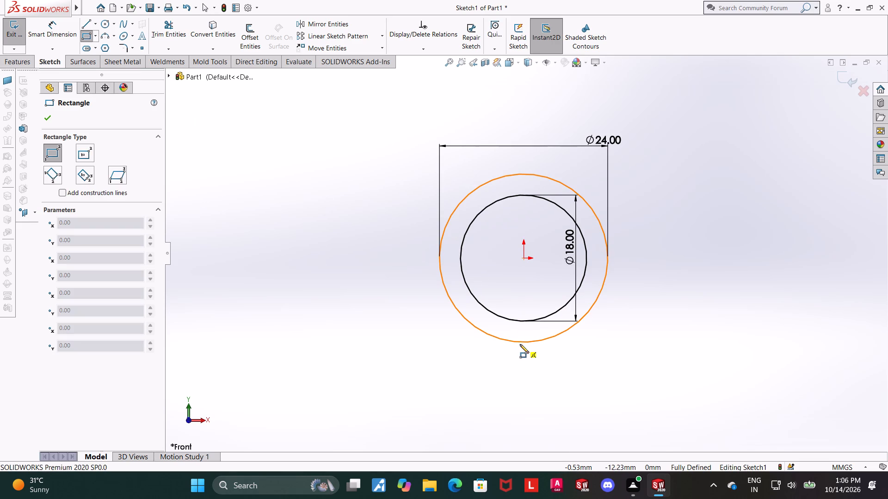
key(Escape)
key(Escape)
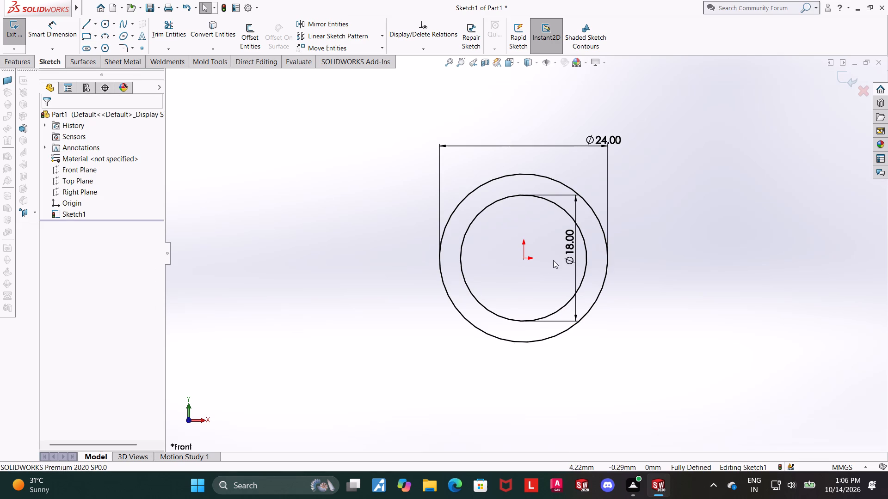
Set the outer circle's diameter to 48 mm.
scroll(450, 268, up, 1)
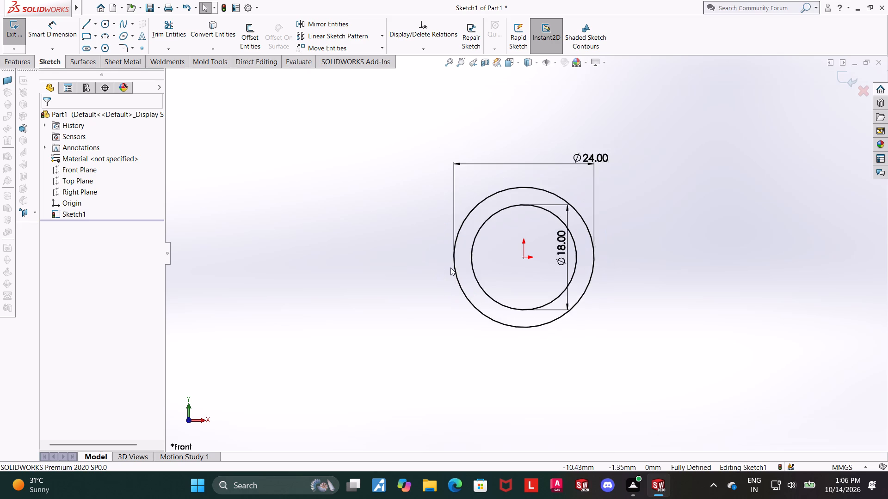
scroll(450, 268, up, 1)
scroll(536, 253, down, 1)
key(Escape)
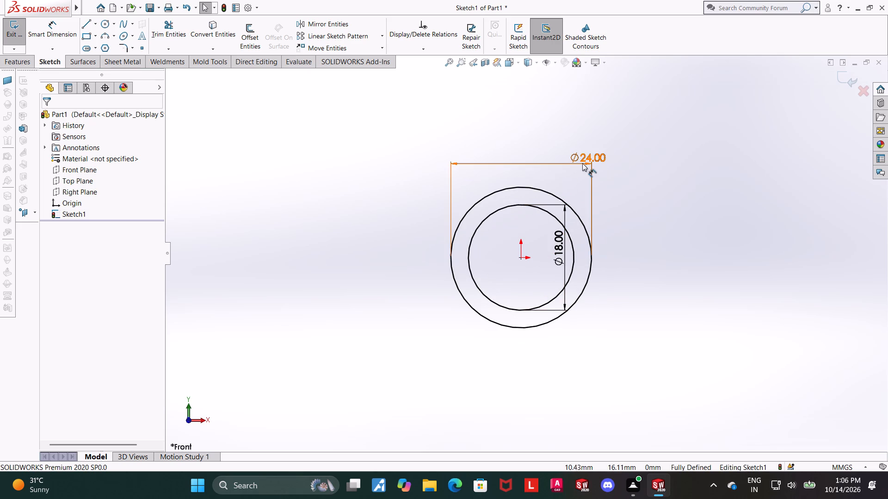
double_click(584, 163)
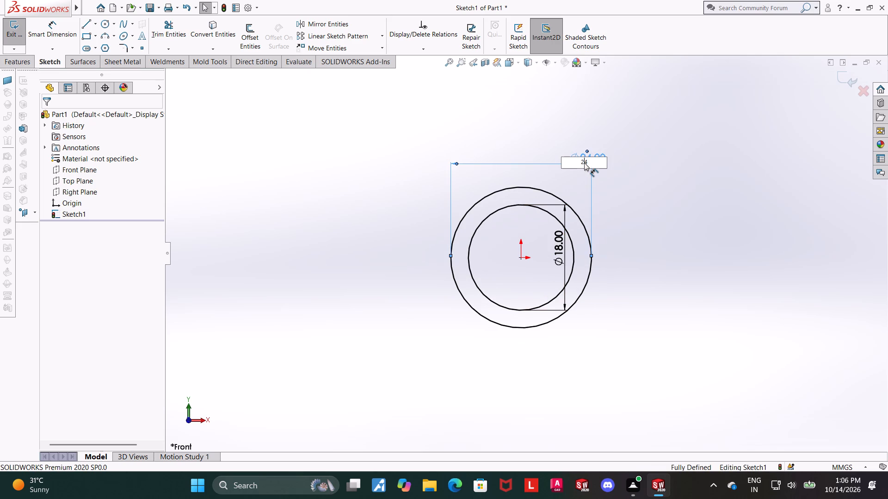
scroll(584, 163, up, 1)
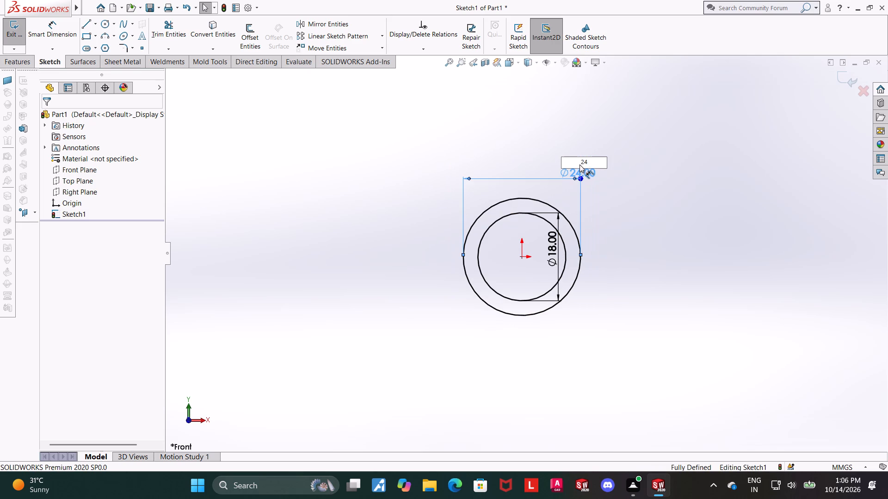
drag(600, 164, 510, 159)
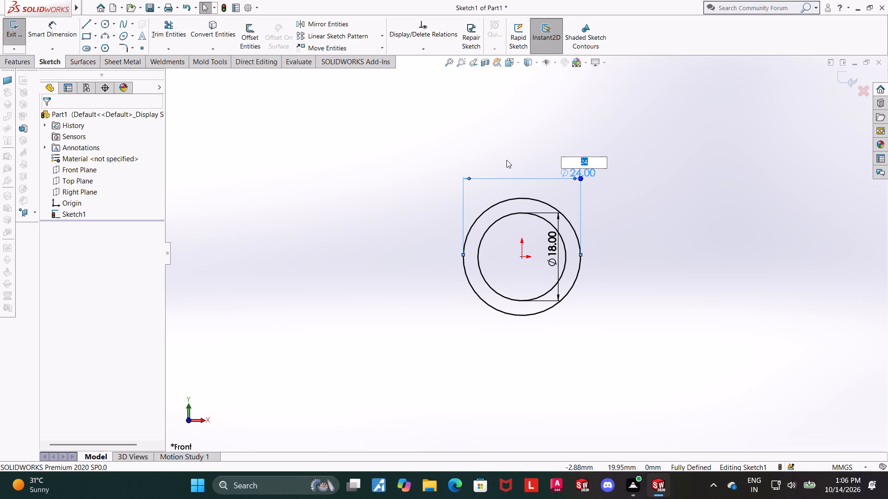
text(48)
key(Return)
key(Escape)
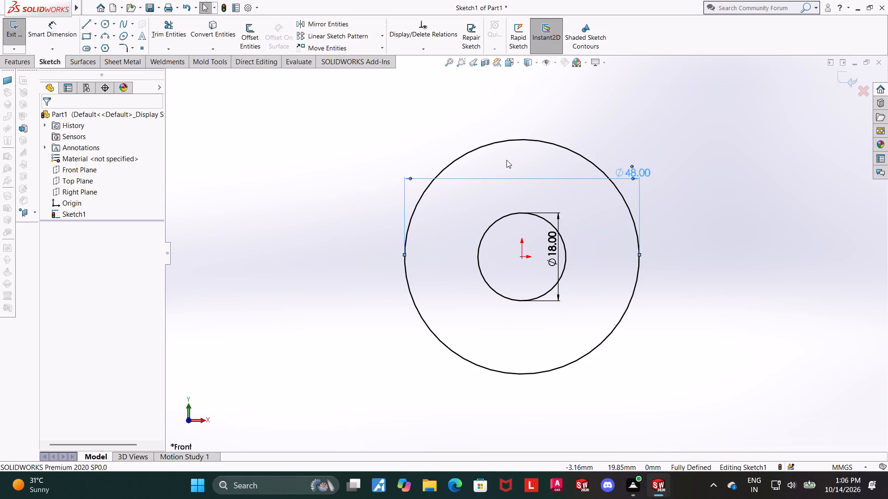
Sketch a corner rectangle about 95 mm long and 14 mm high, extending left from the outer circle's bottom point.
scroll(541, 221, up, 1)
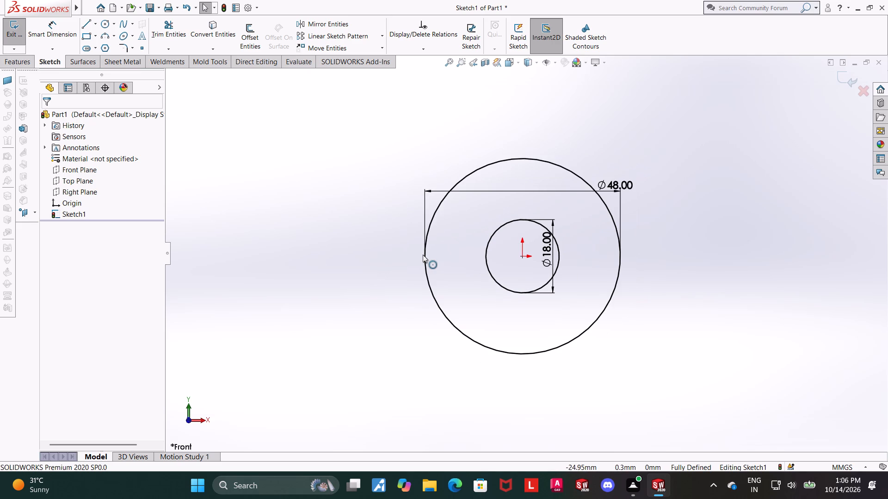
scroll(426, 254, down, 1)
click(242, 232)
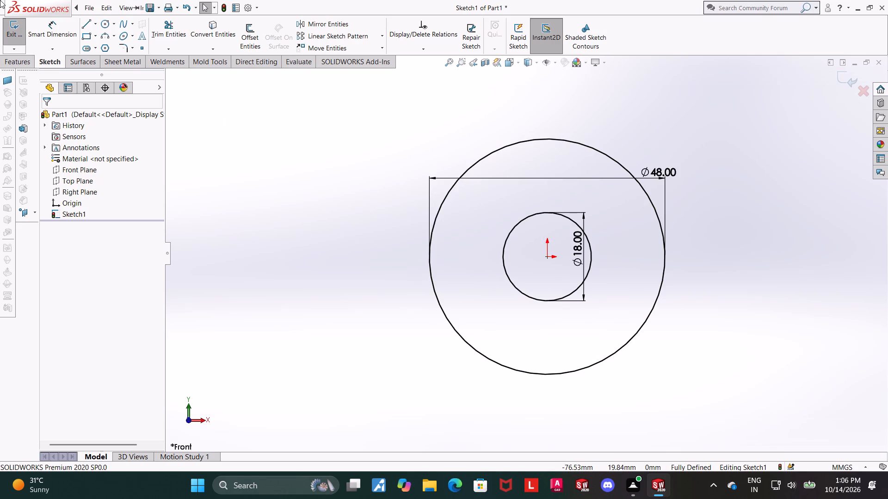
click(84, 37)
scroll(345, 186, up, 1)
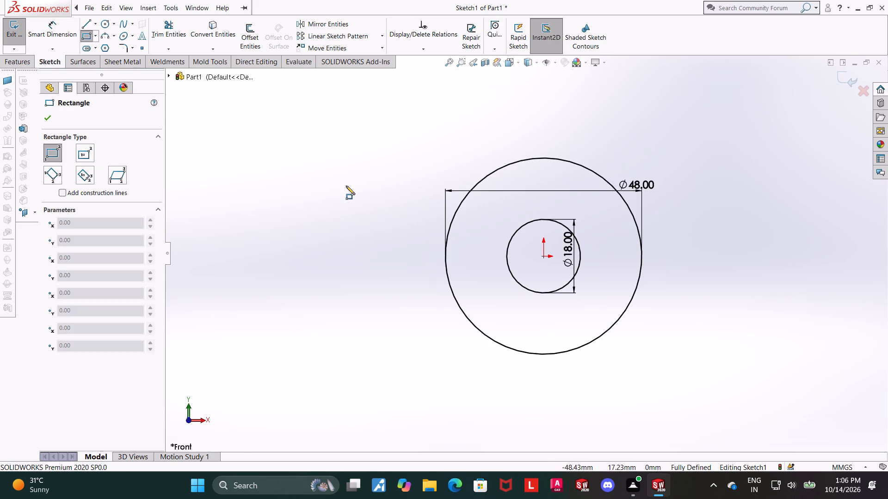
click(543, 354)
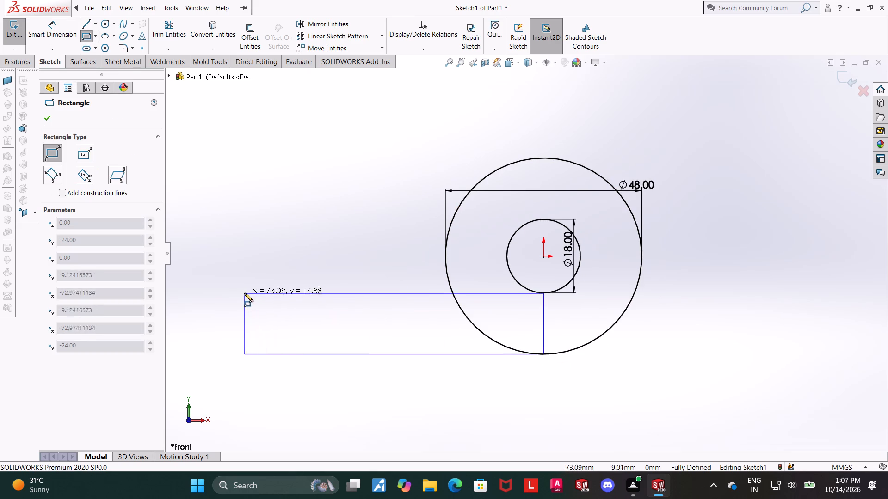
scroll(243, 290, down, 1)
scroll(265, 290, up, 2)
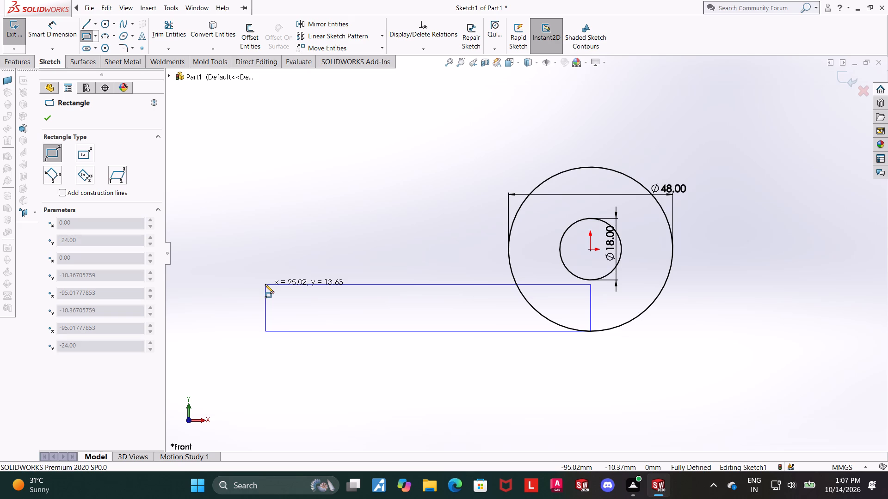
click(265, 284)
key(Escape)
key(Escape)
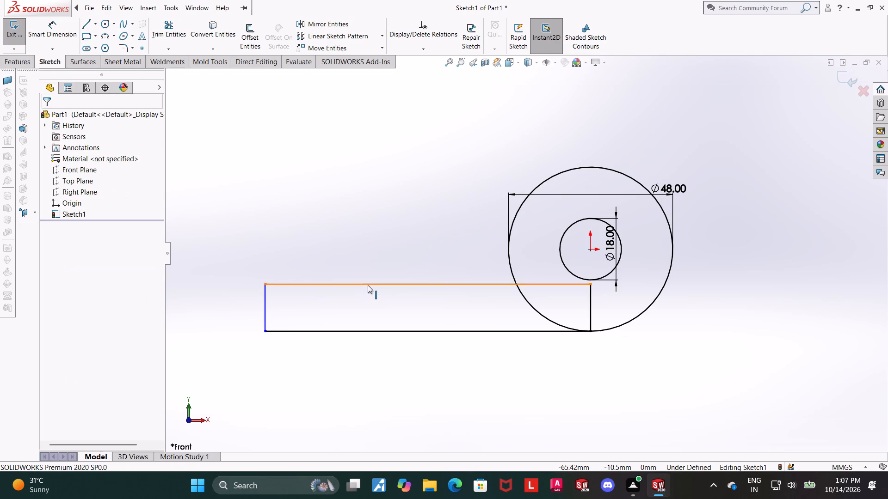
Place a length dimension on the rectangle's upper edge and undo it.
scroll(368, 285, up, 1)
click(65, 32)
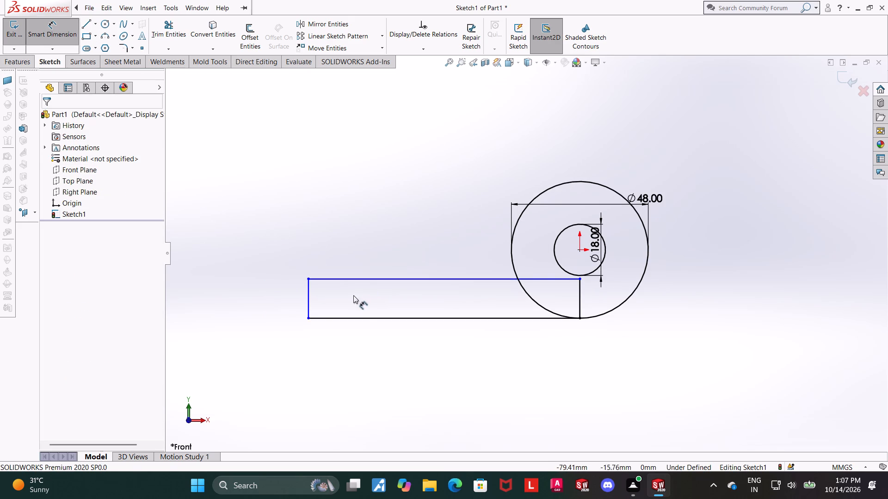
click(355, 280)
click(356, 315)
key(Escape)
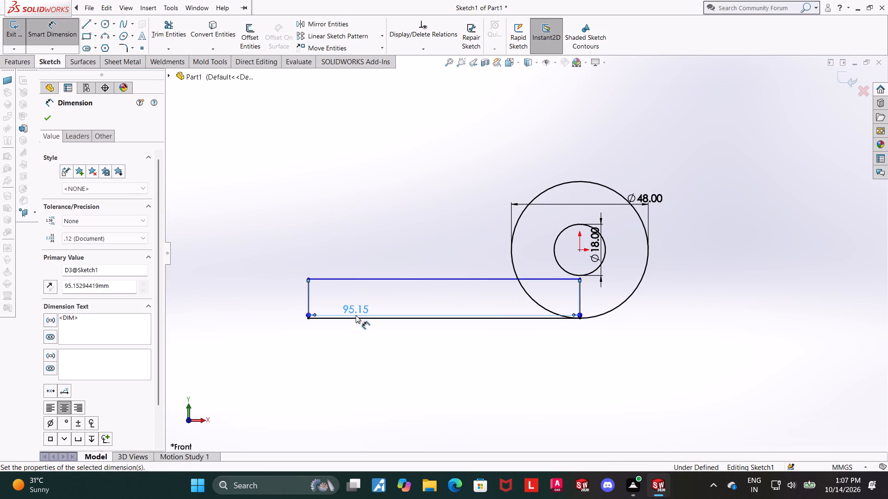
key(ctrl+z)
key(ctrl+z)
Dimension the height between the rectangle's upper and lower edges as 15 mm.
click(40, 33)
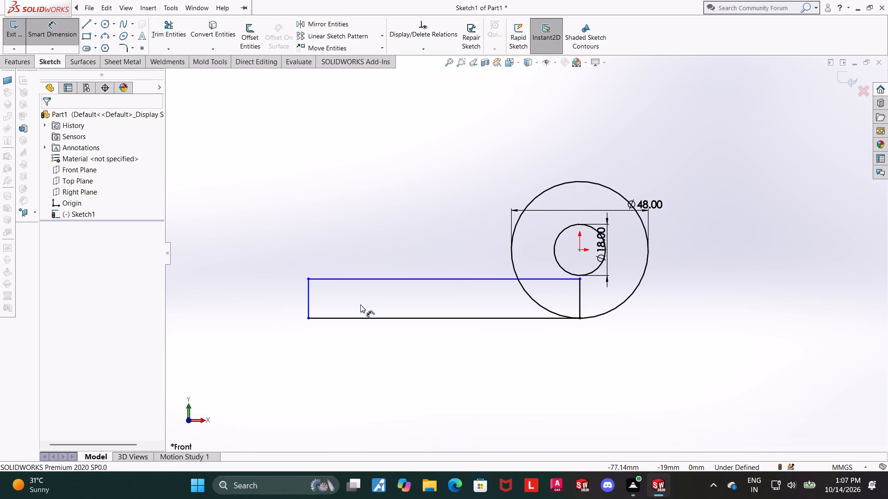
click(364, 278)
click(369, 316)
click(264, 297)
text(15)
key(Return)
key(Escape)
key(Escape)
Trim away the rectangle's vertical side and the part of its upper edge that lie inside the outer circle.
scroll(607, 264, down, 1)
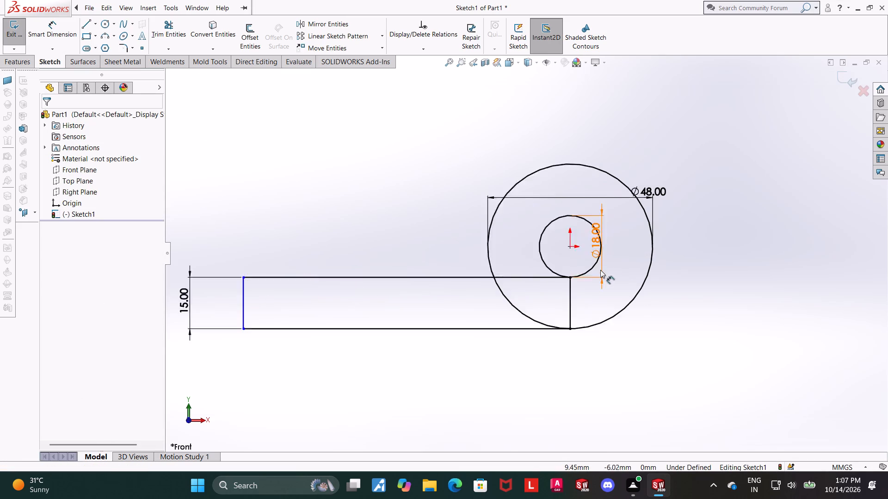
scroll(600, 270, down, 2)
click(164, 33)
drag(574, 321, 483, 259)
scroll(515, 287, down, 2)
scroll(525, 296, up, 6)
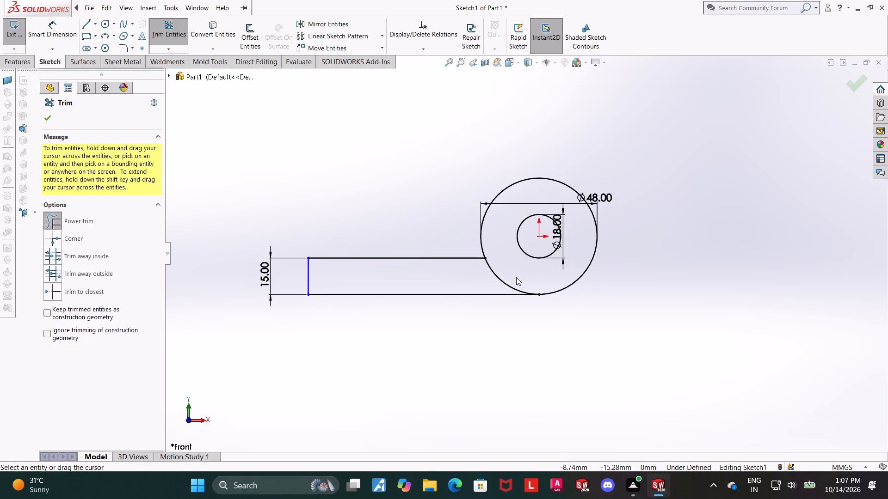
scroll(498, 268, down, 1)
key(Escape)
key(Escape)
key(Escape)
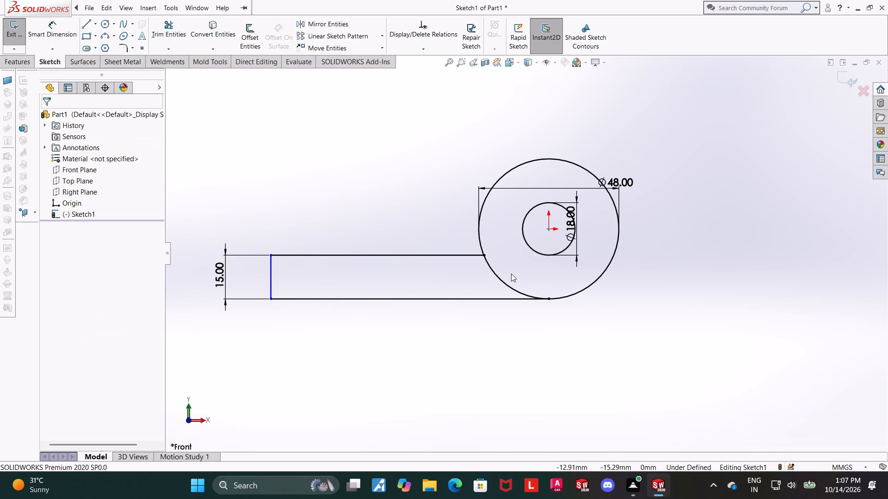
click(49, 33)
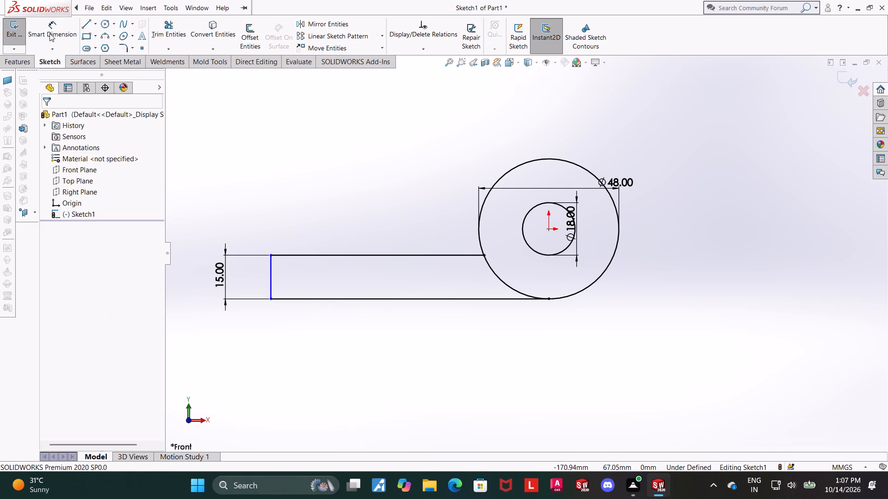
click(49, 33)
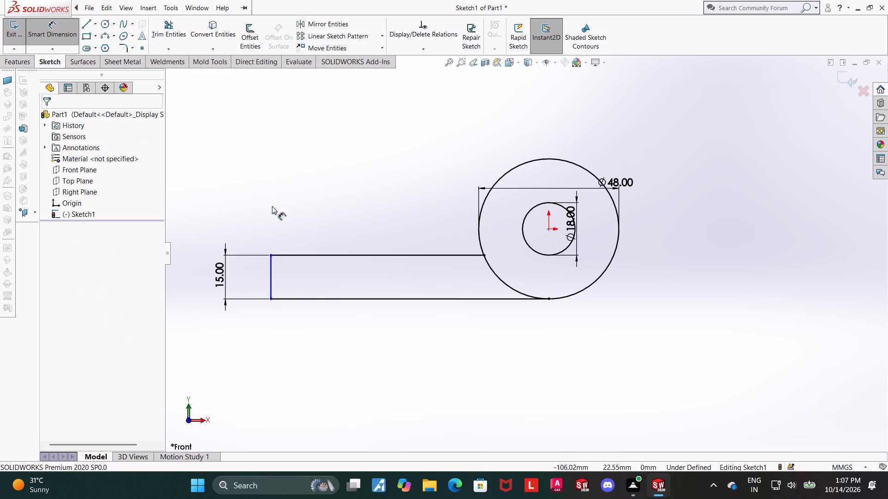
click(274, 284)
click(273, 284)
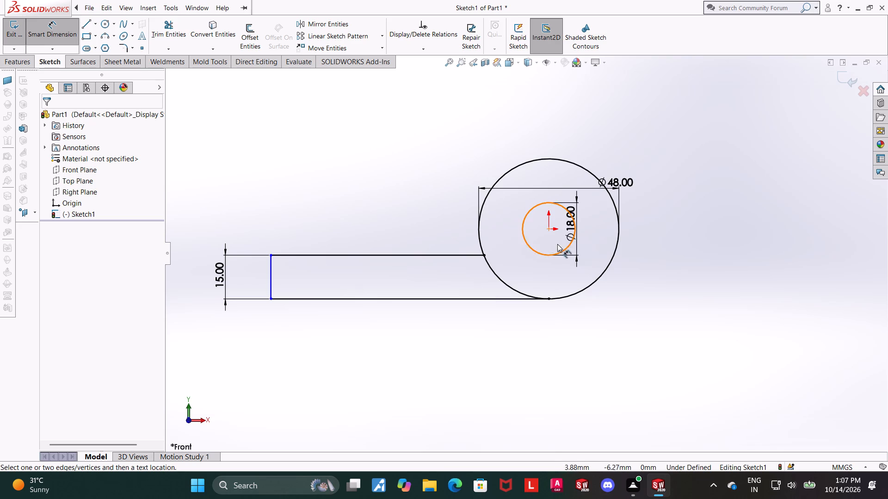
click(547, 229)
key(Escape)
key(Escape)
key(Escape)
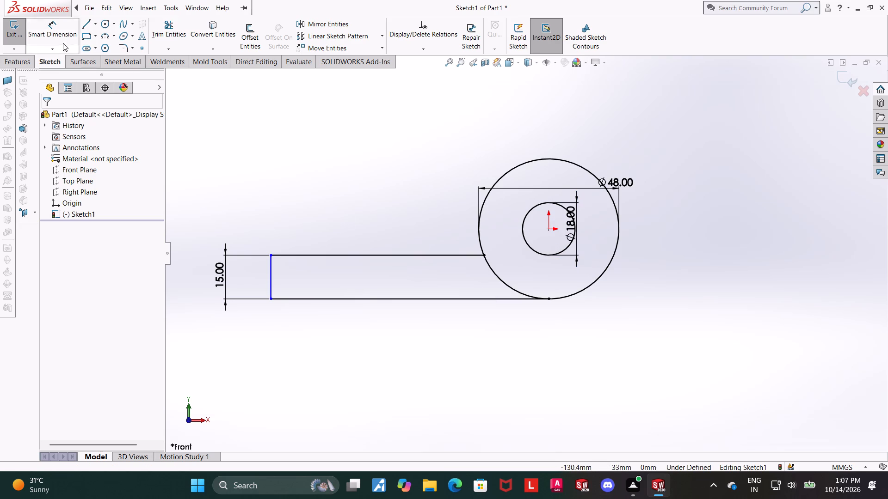
Dimension the horizontal distance from the arm's vertical end line to the circle centre as 64 mm.
click(59, 33)
click(271, 279)
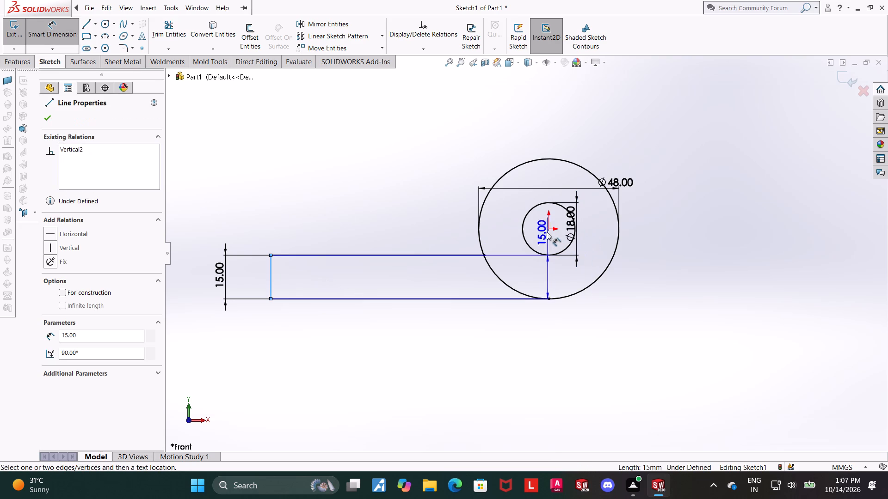
click(547, 228)
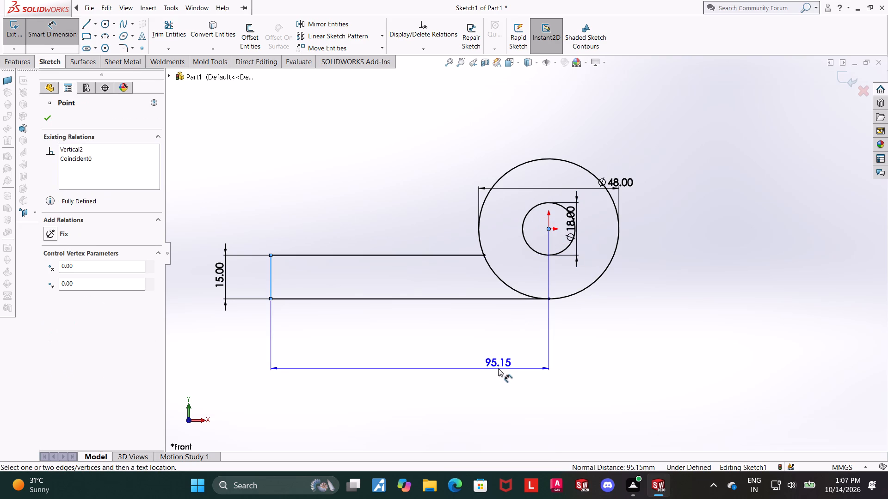
click(498, 368)
text(64)
key(Return)
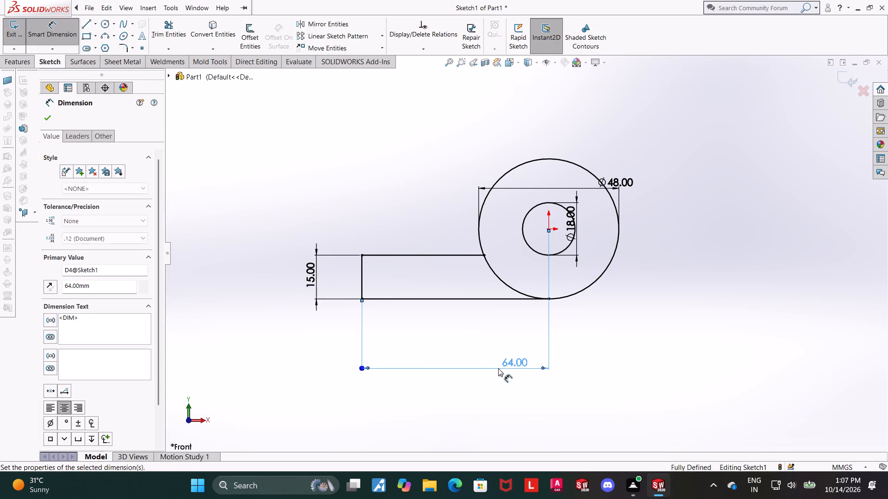
key(Escape)
key(Escape)
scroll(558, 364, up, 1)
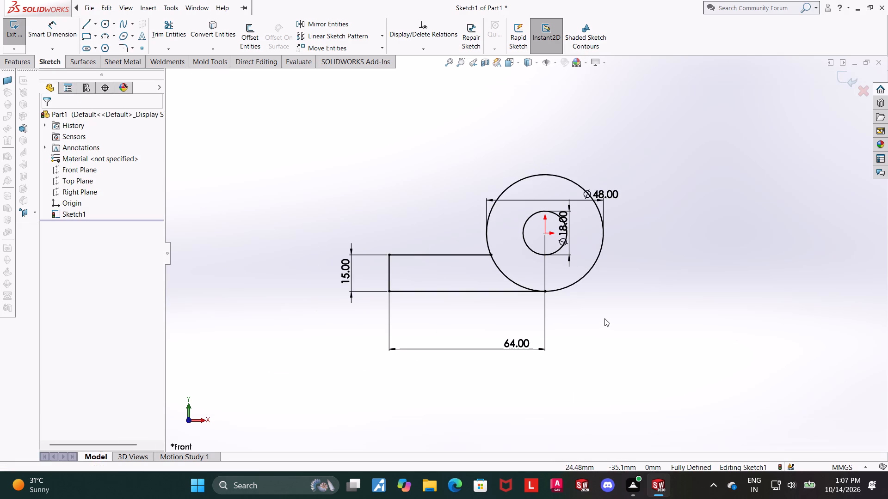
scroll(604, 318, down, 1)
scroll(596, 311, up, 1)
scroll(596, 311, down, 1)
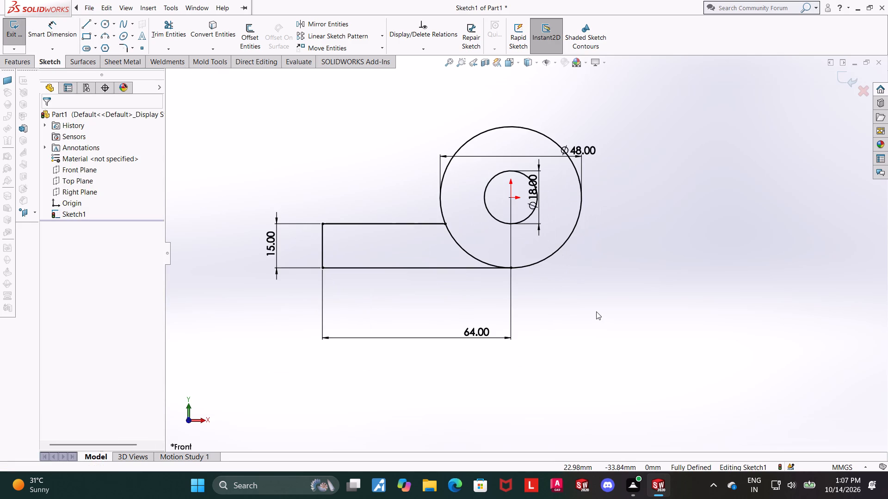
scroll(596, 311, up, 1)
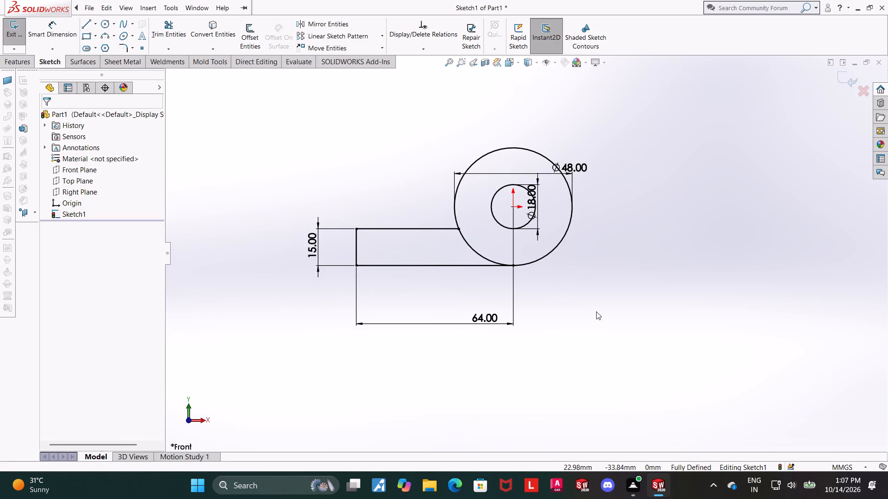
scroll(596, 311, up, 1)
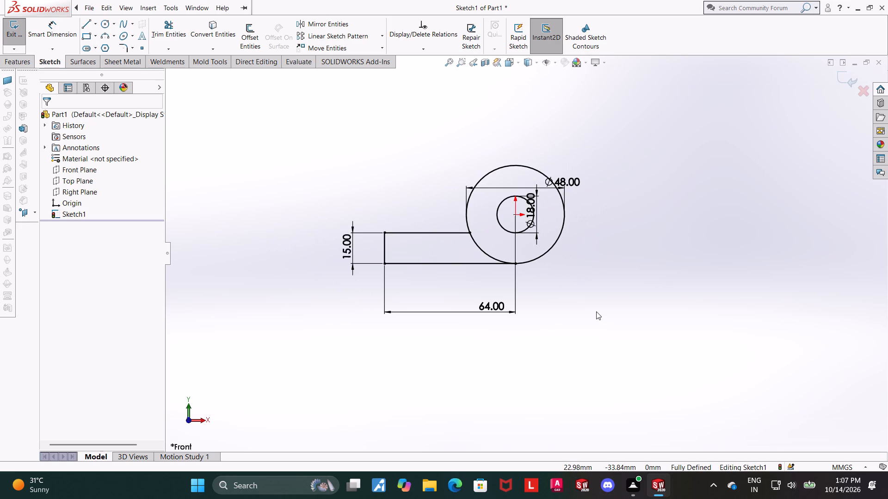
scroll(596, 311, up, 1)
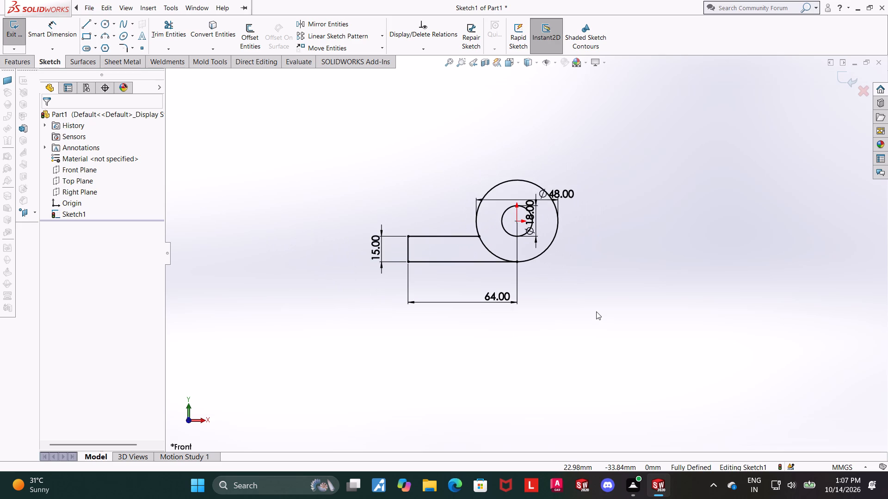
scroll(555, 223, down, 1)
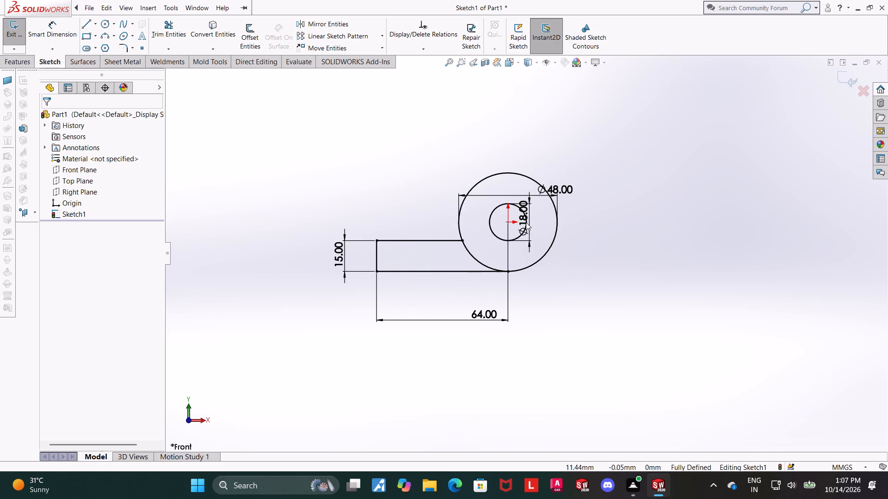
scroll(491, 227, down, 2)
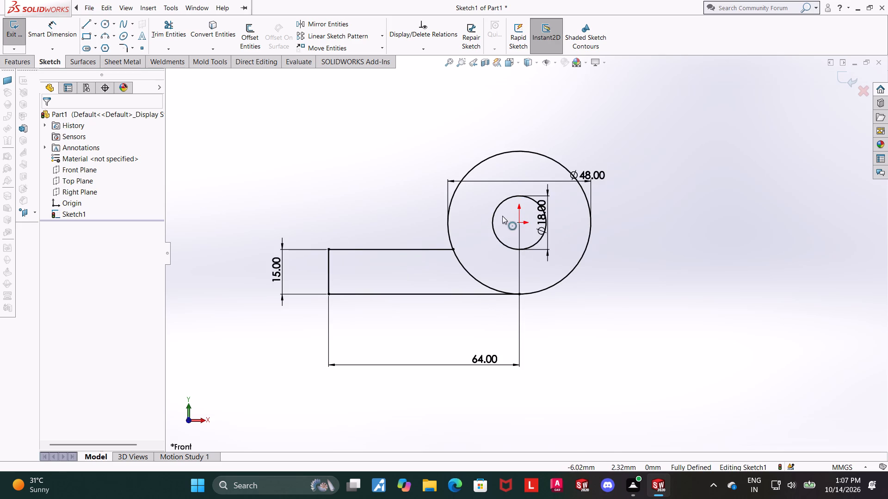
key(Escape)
Trim away the outer circle's arc that lies inside the rectangular arm.
click(159, 33)
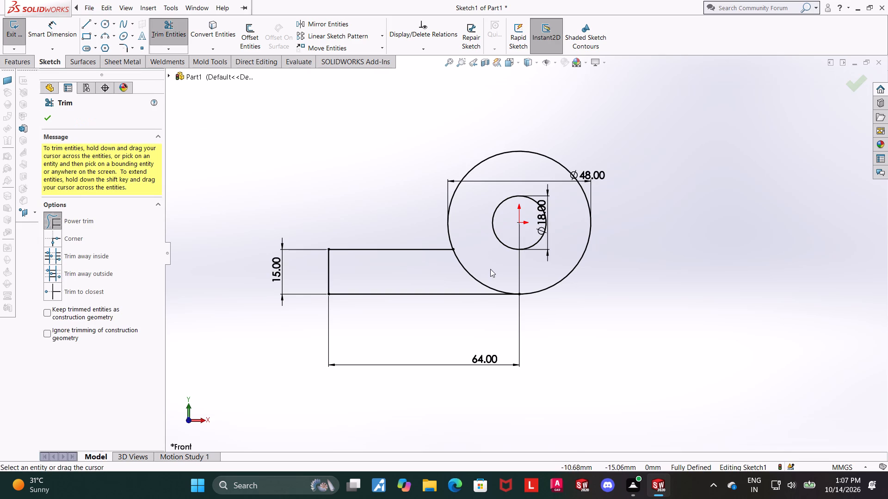
drag(492, 270, 453, 276)
key(Escape)
key(Escape)
key(Escape)
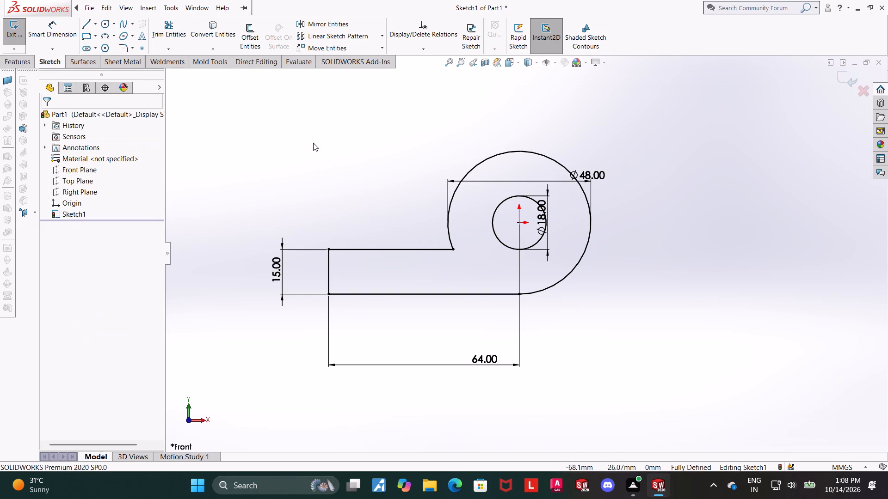
Add a 12 mm sketch fillet between the arm's upper edge and the outer 48 mm arc.
click(124, 47)
click(124, 47)
click(436, 249)
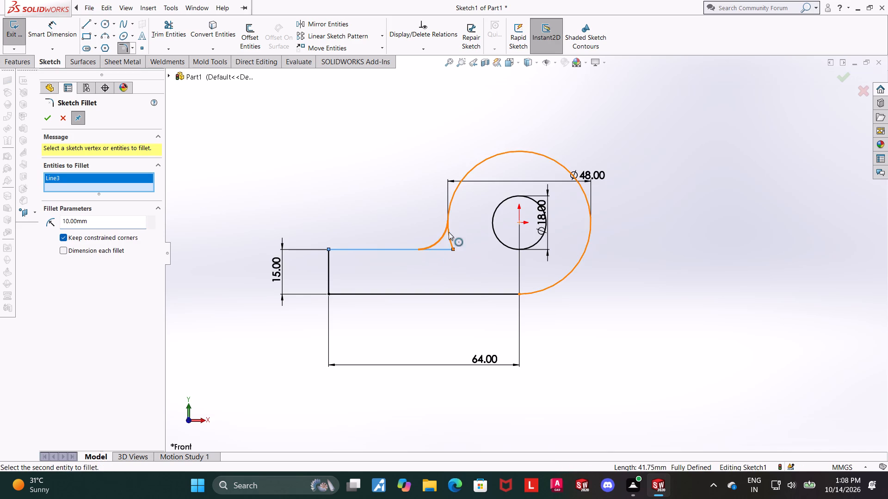
click(449, 232)
drag(129, 223, 0, 225)
text(12)
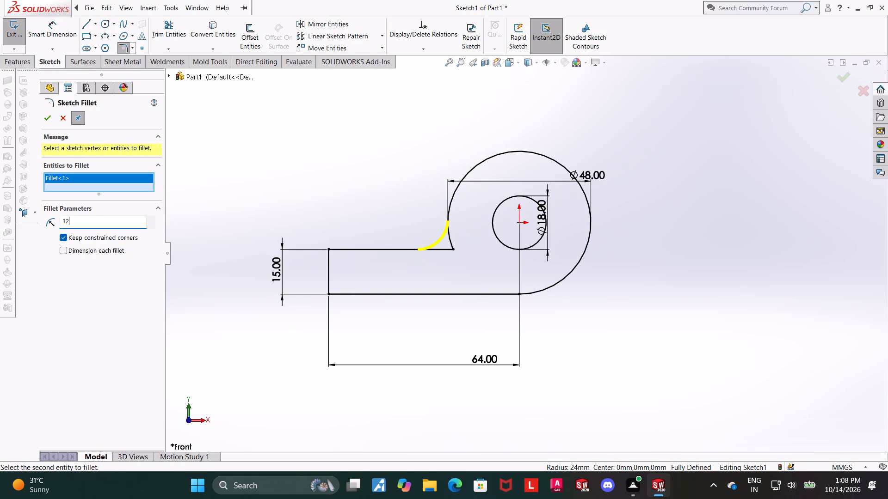
key(Return)
click(49, 124)
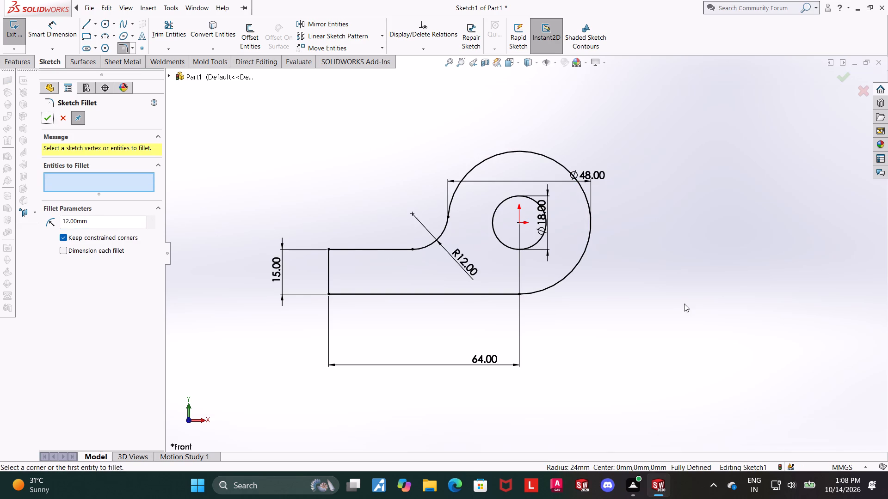
click(677, 304)
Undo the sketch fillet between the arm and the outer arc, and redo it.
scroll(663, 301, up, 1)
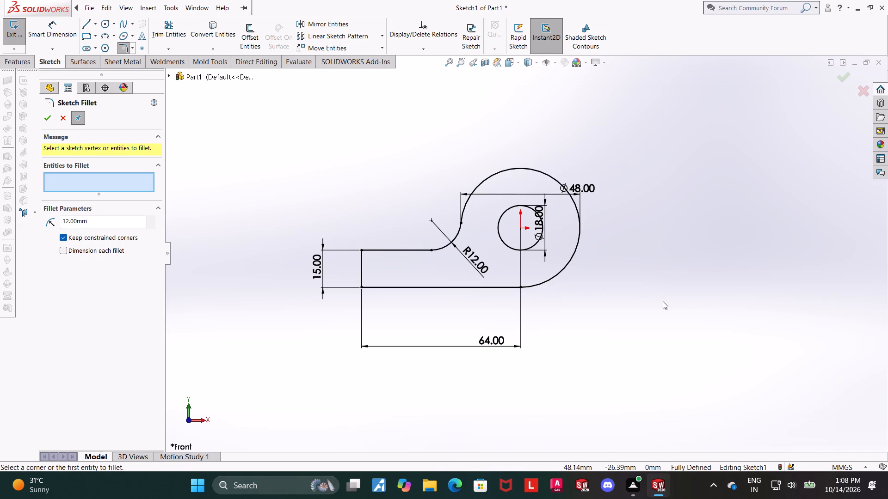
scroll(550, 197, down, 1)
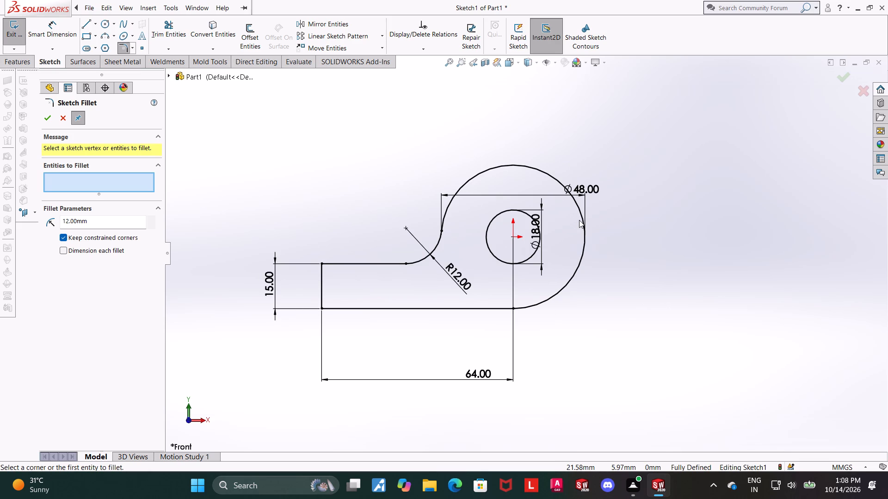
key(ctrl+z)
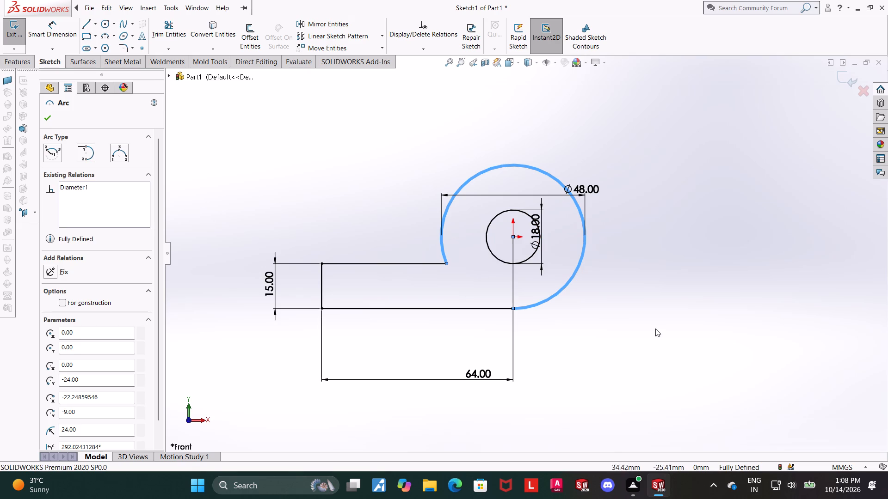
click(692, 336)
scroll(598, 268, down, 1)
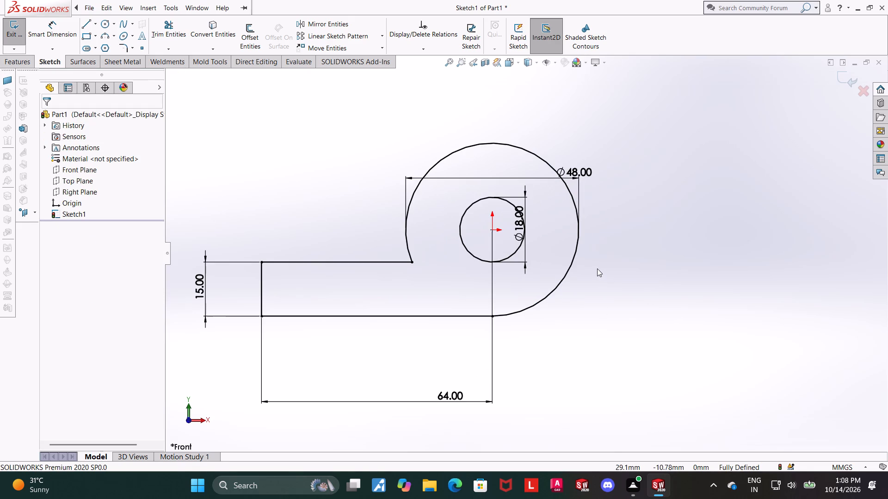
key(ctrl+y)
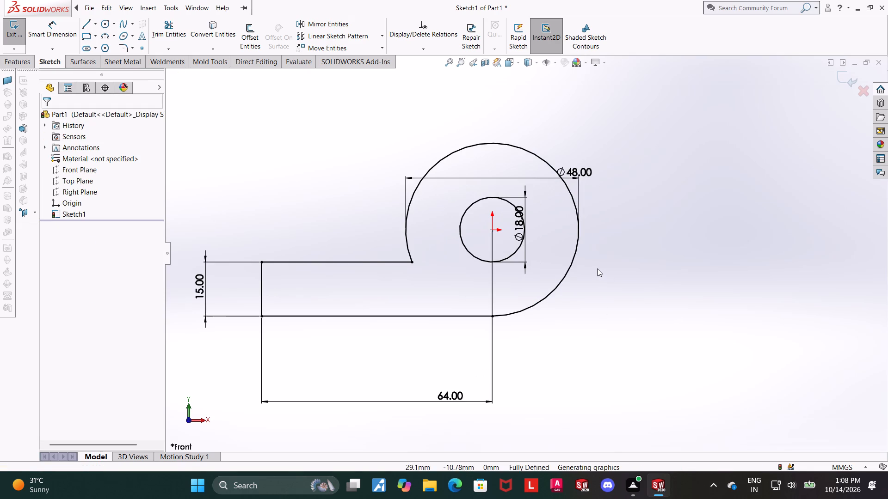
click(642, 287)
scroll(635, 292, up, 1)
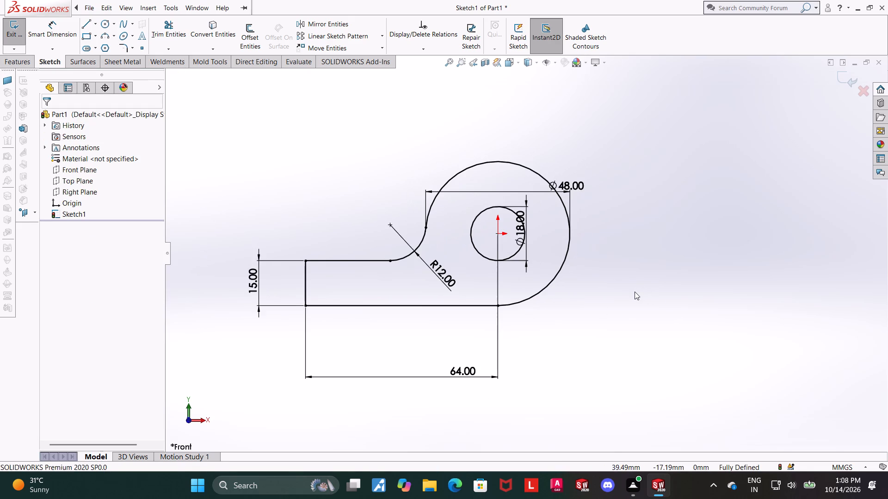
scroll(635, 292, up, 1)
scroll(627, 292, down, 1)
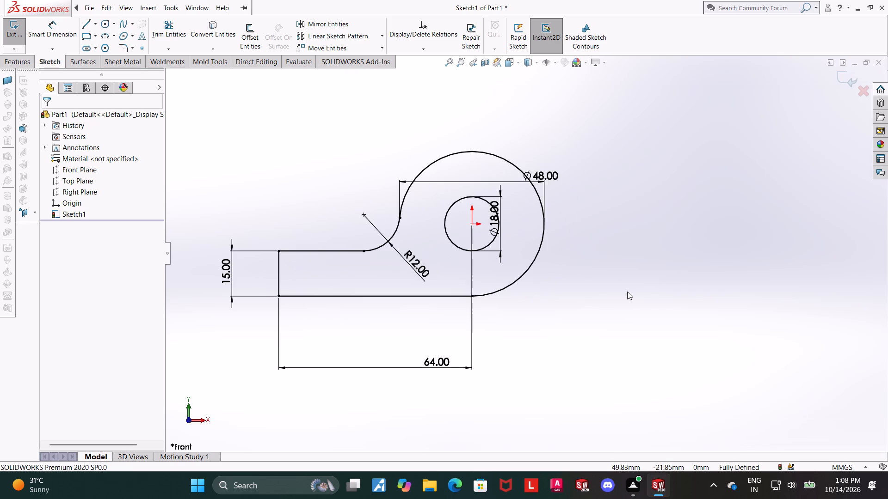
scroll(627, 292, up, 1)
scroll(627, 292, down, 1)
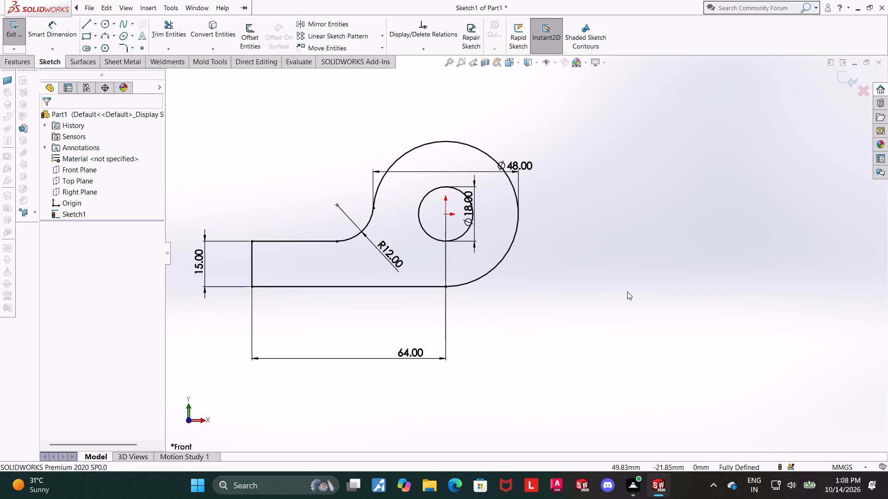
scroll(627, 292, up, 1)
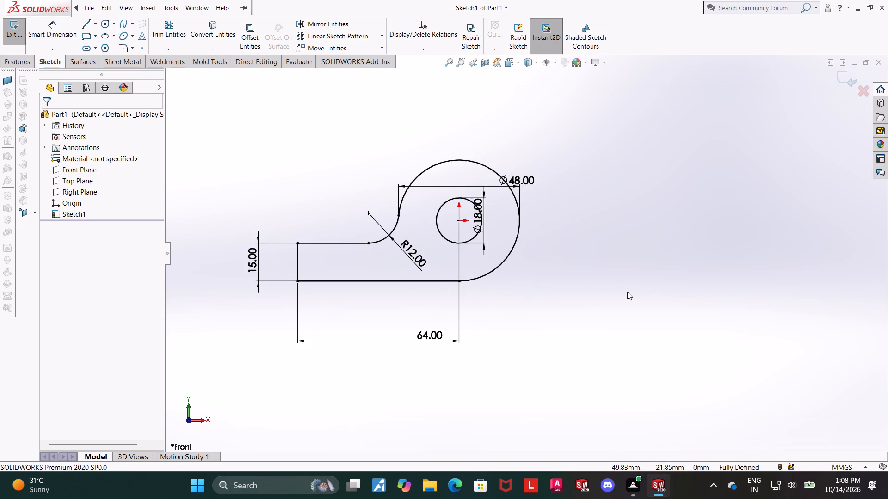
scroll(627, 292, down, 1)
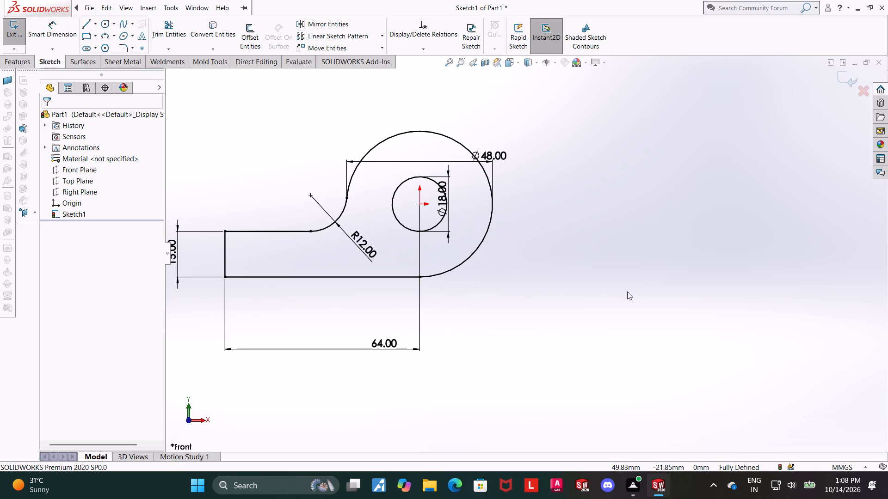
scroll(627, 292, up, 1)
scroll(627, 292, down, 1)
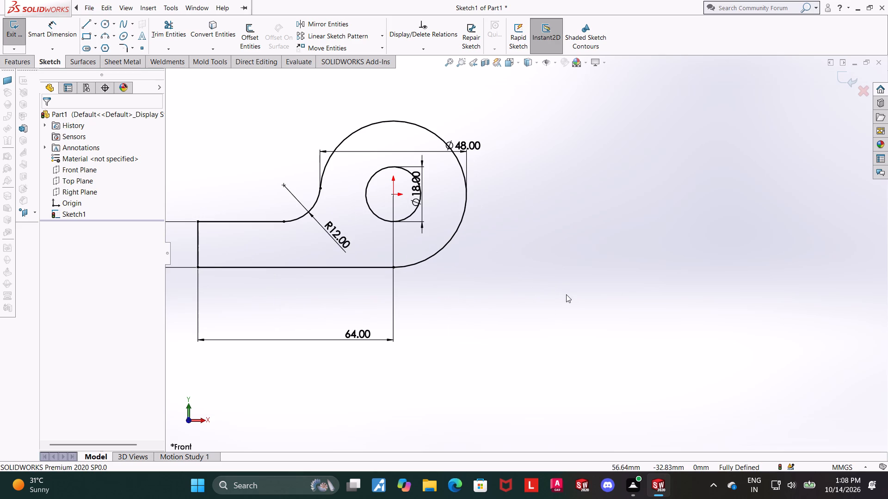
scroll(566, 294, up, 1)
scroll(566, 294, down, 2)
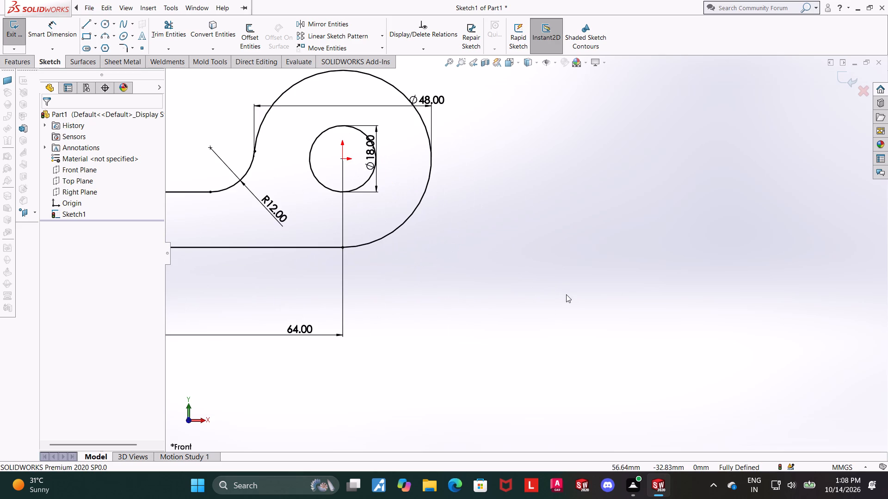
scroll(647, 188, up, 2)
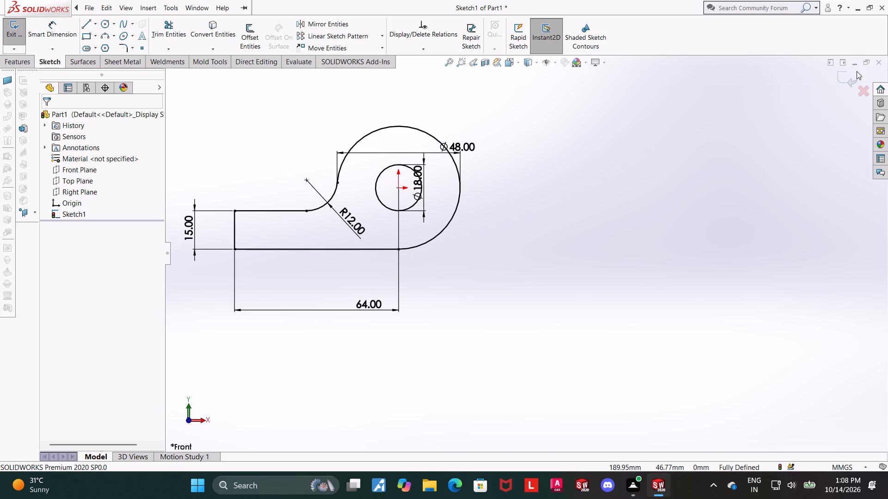
Exit the profile sketch.
click(847, 84)
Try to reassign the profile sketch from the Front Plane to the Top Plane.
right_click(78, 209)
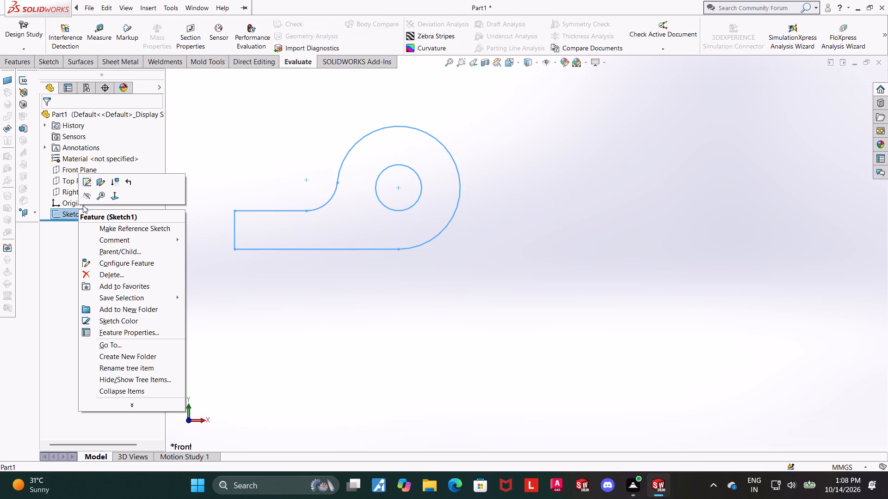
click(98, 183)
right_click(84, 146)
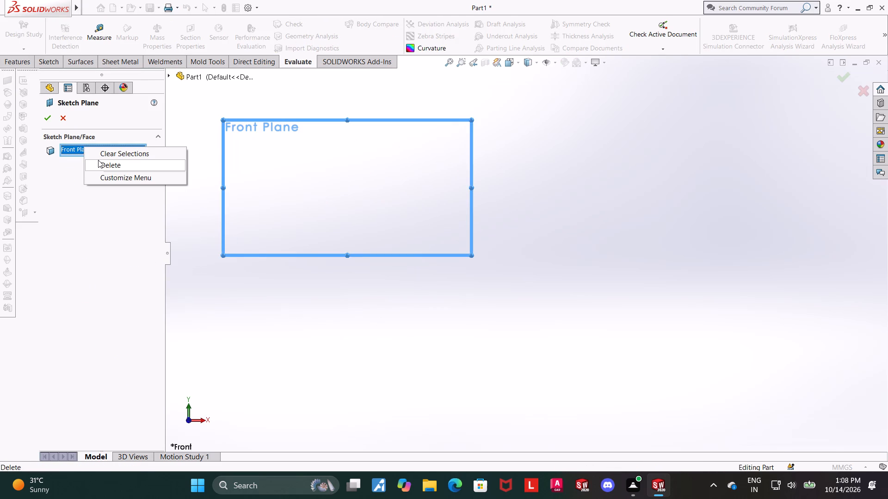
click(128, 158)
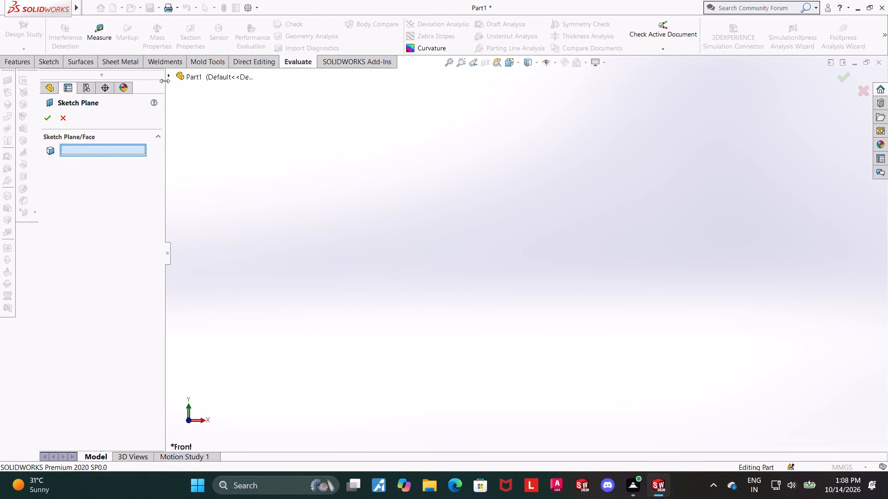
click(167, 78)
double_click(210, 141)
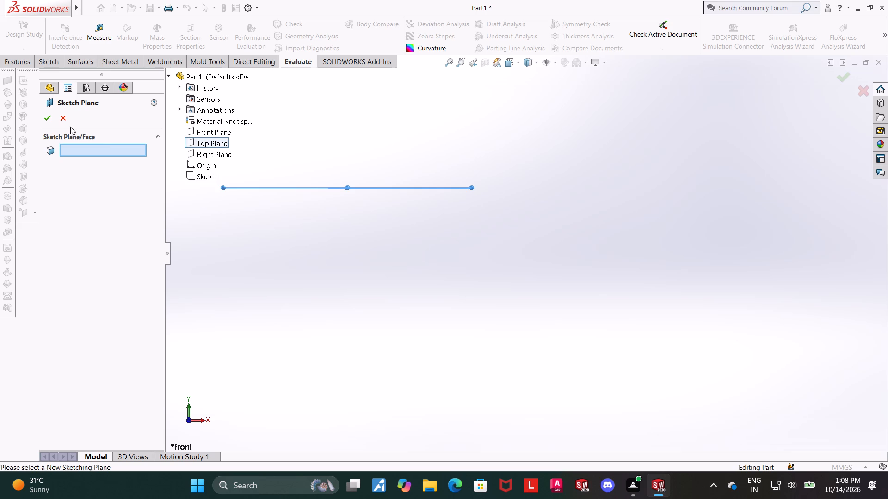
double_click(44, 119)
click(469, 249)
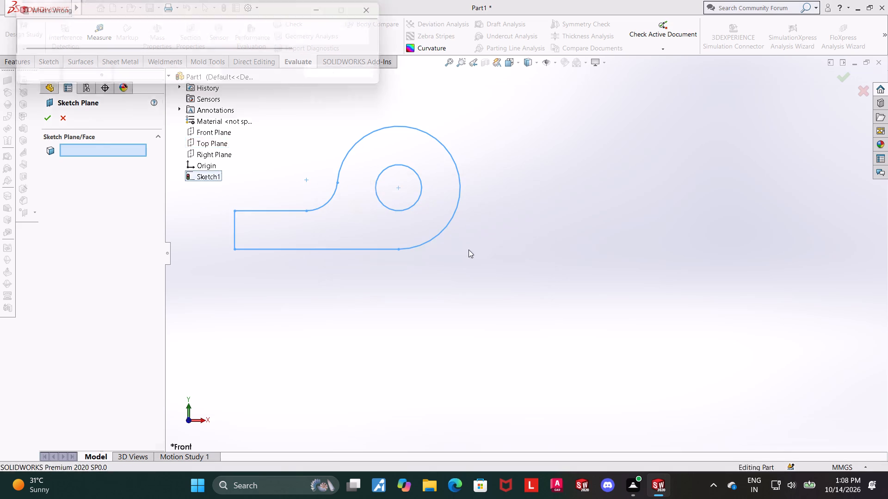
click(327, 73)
Edit the sketch plane of the profile sketch, clear the missing reference and assign the Top Plane.
click(75, 212)
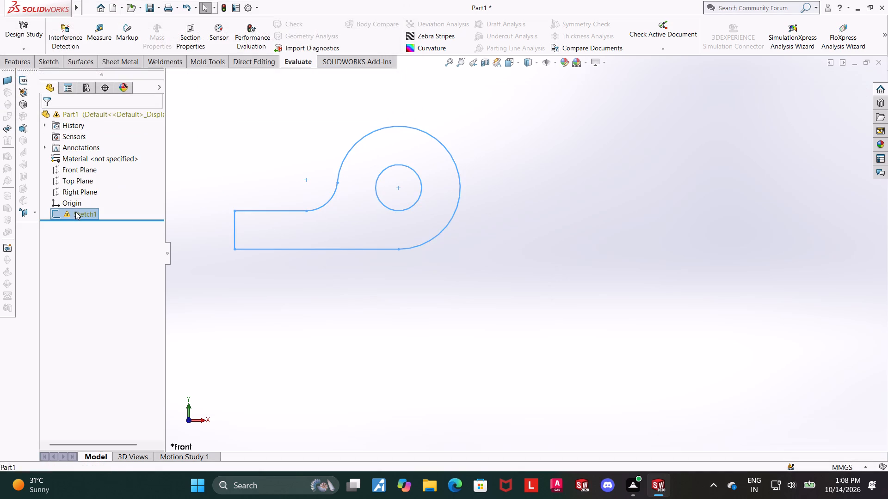
click(86, 186)
click(95, 214)
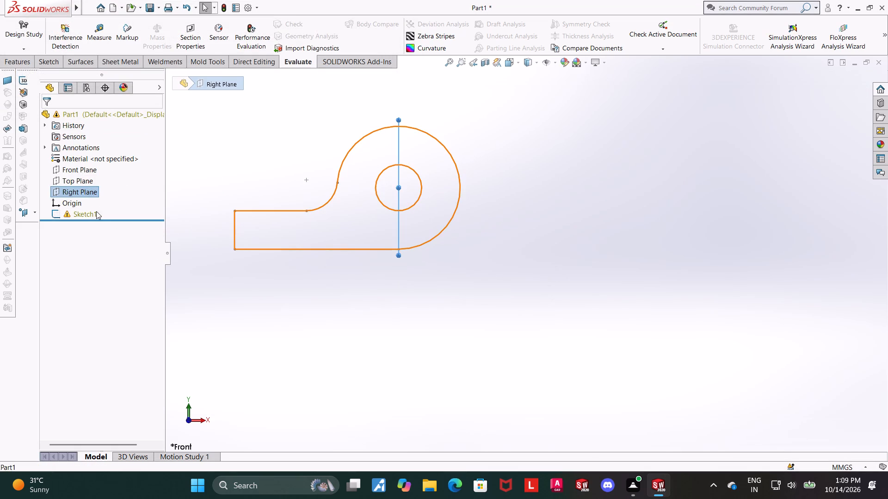
click(96, 211)
key(Escape)
click(72, 213)
click(93, 186)
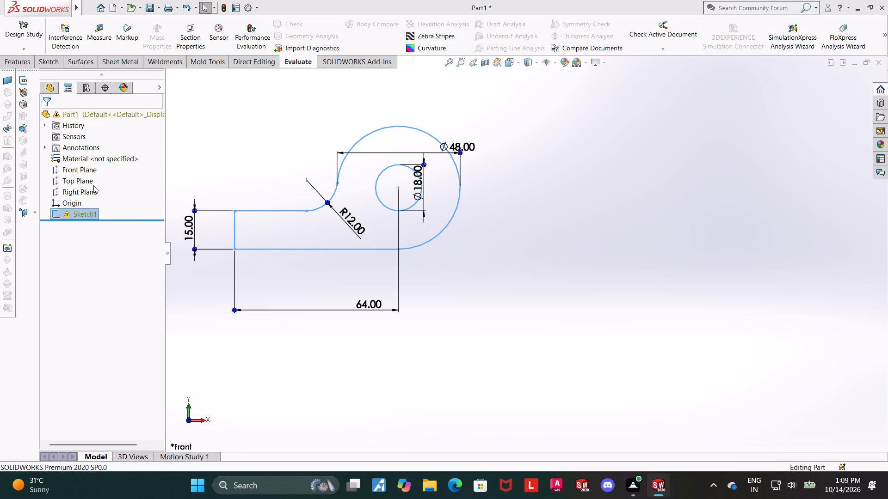
right_click(85, 154)
right_click(86, 151)
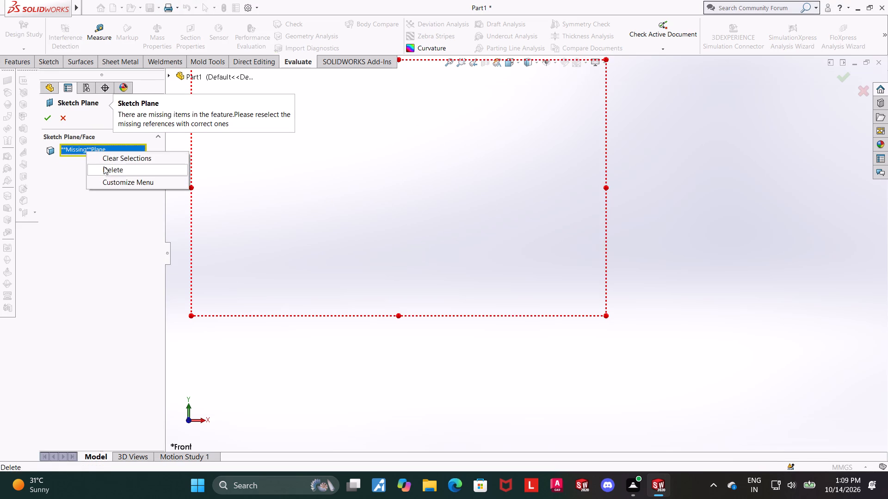
click(104, 167)
click(105, 152)
click(171, 76)
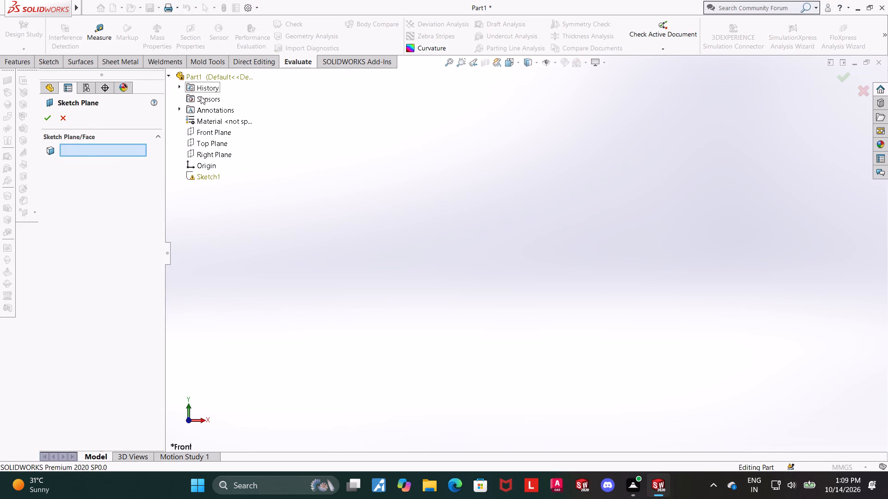
double_click(210, 146)
click(210, 145)
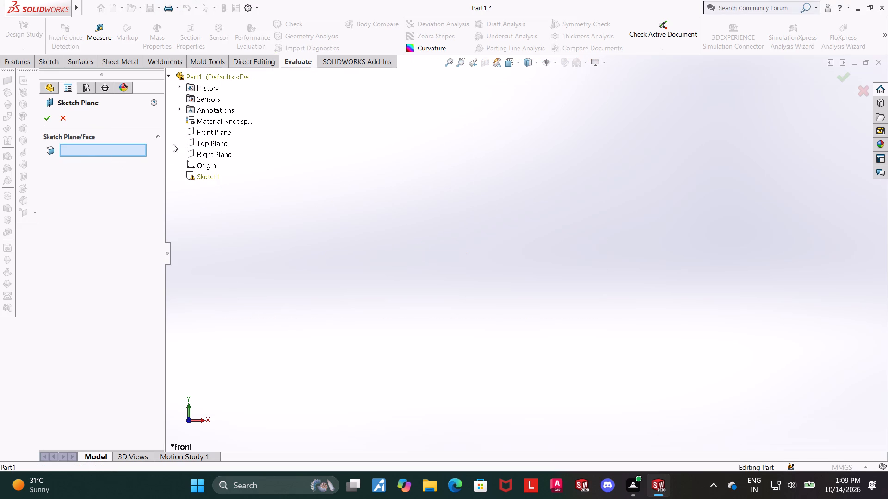
click(192, 144)
click(46, 118)
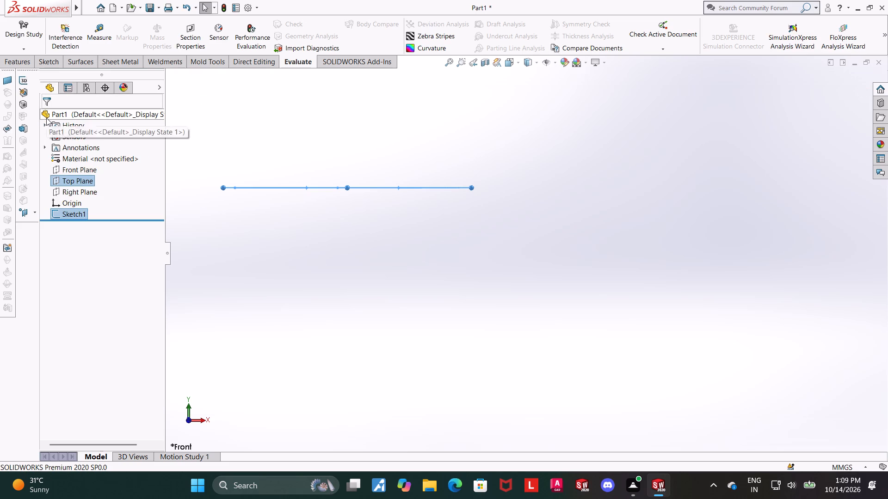
Reopen the profile sketch, examine its shape and dimensions on the new plane, and exit the sketch.
click(74, 211)
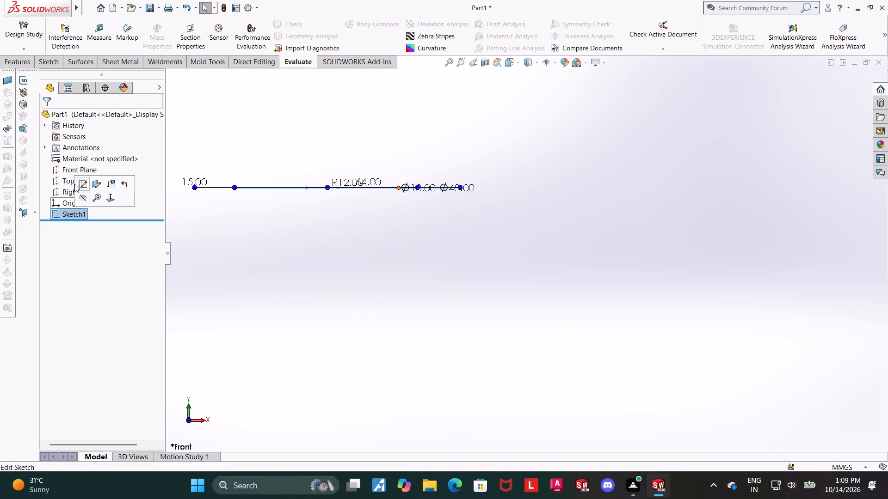
click(82, 184)
click(80, 213)
click(98, 201)
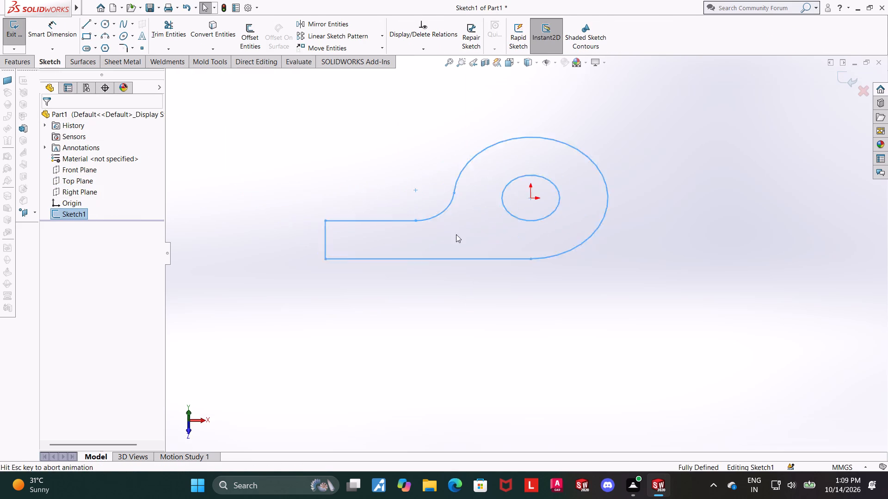
scroll(537, 243, up, 4)
click(667, 258)
scroll(660, 230, down, 1)
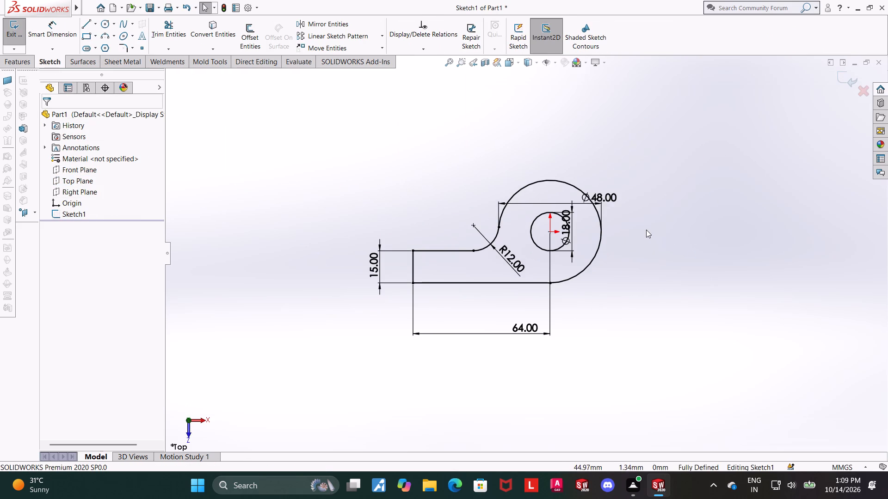
scroll(629, 235, up, 1)
scroll(610, 239, down, 1)
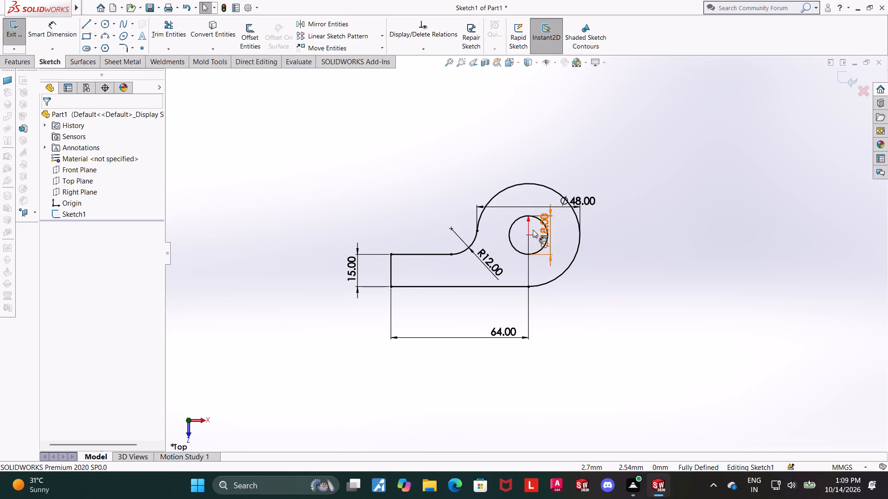
scroll(479, 233, down, 2)
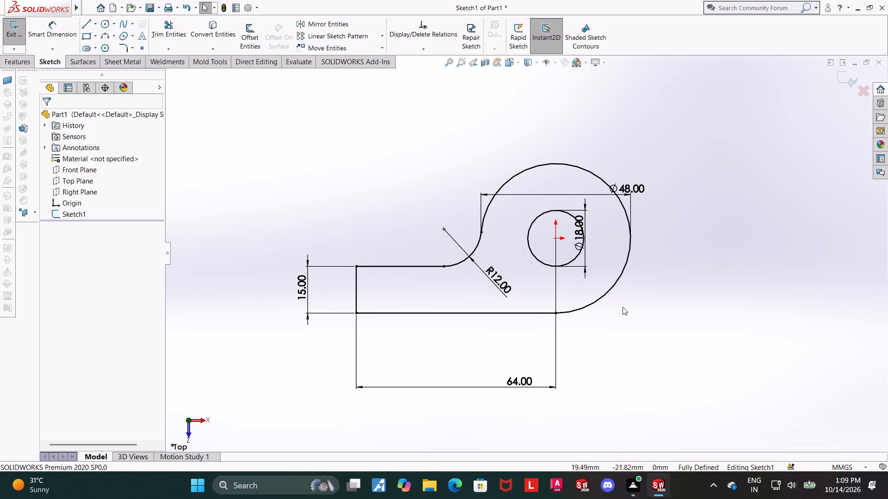
scroll(623, 307, up, 2)
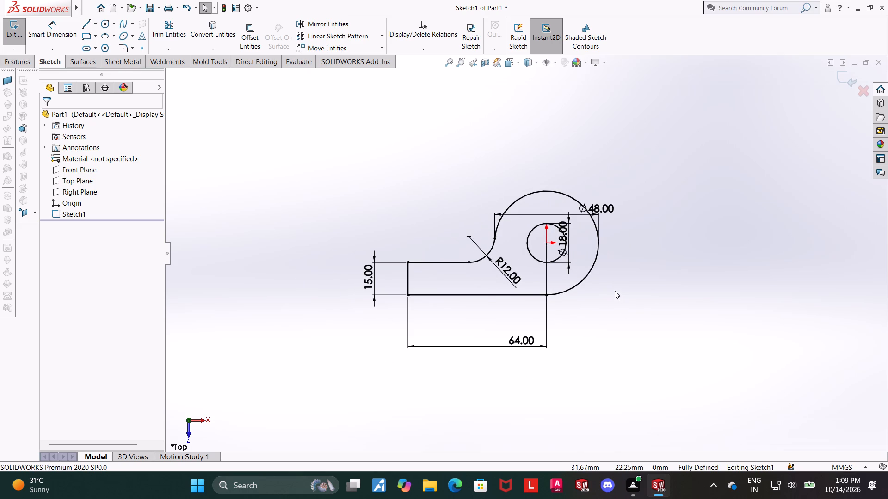
scroll(614, 290, up, 1)
scroll(566, 242, down, 2)
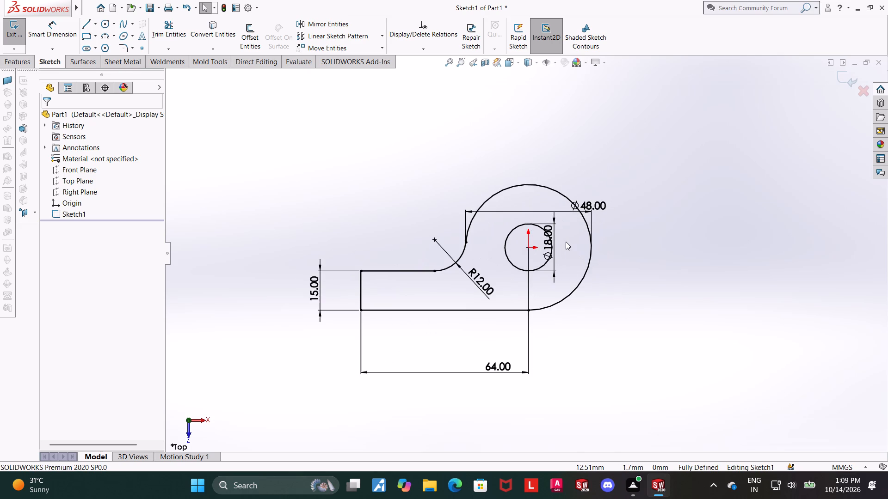
scroll(614, 260, up, 1)
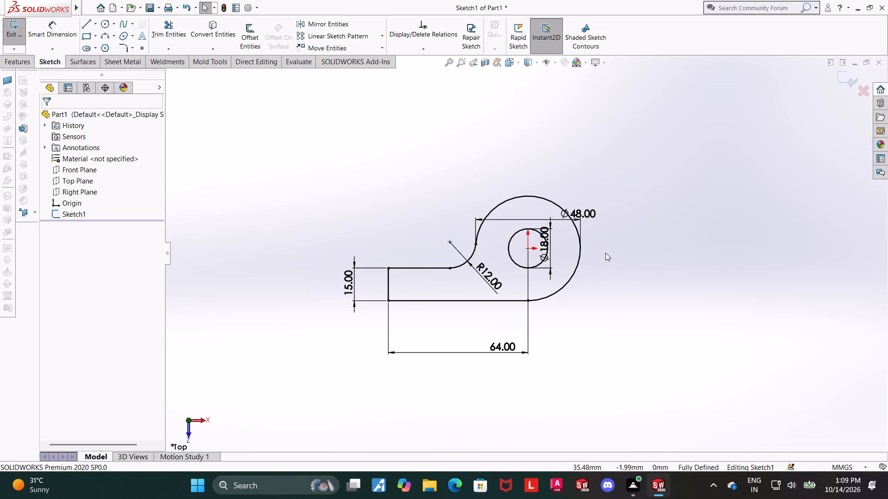
middle_drag(605, 253, 604, 302)
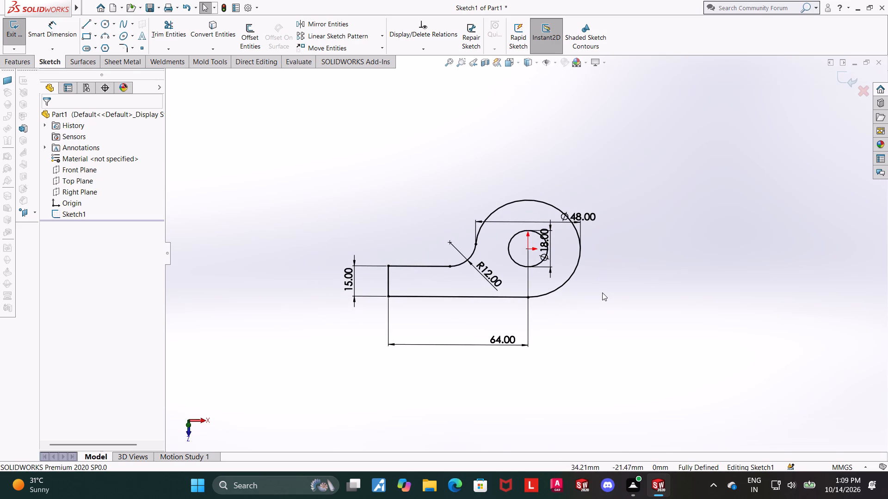
scroll(592, 281, up, 1)
middle_drag(590, 278, 586, 311)
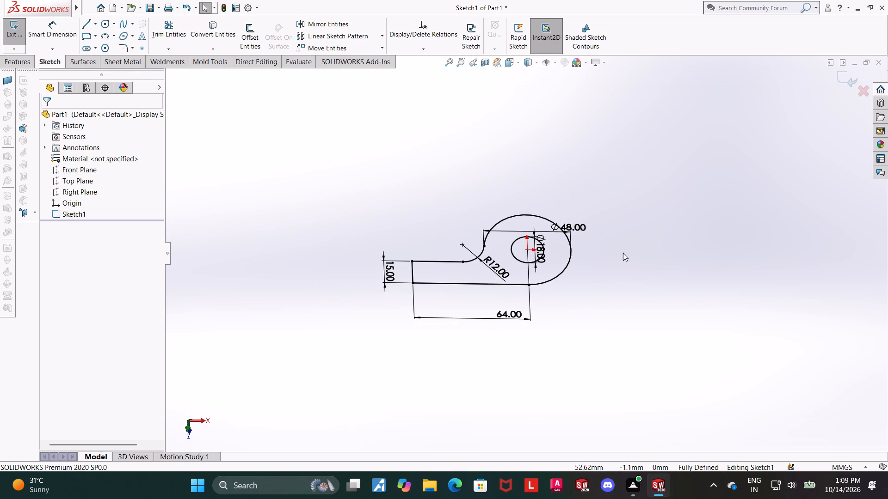
middle_drag(623, 253, 620, 293)
scroll(604, 250, up, 1)
middle_drag(599, 240, 648, 182)
middle_drag(623, 174, 584, 158)
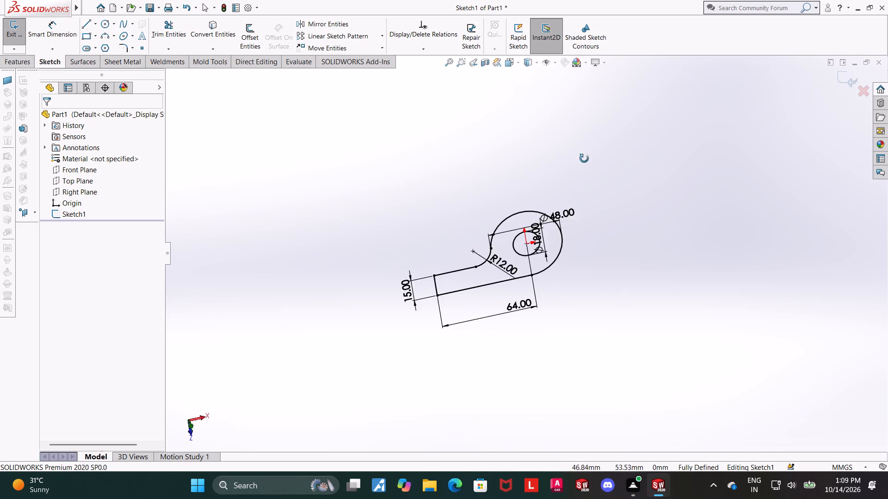
middle_drag(584, 158, 572, 141)
click(845, 76)
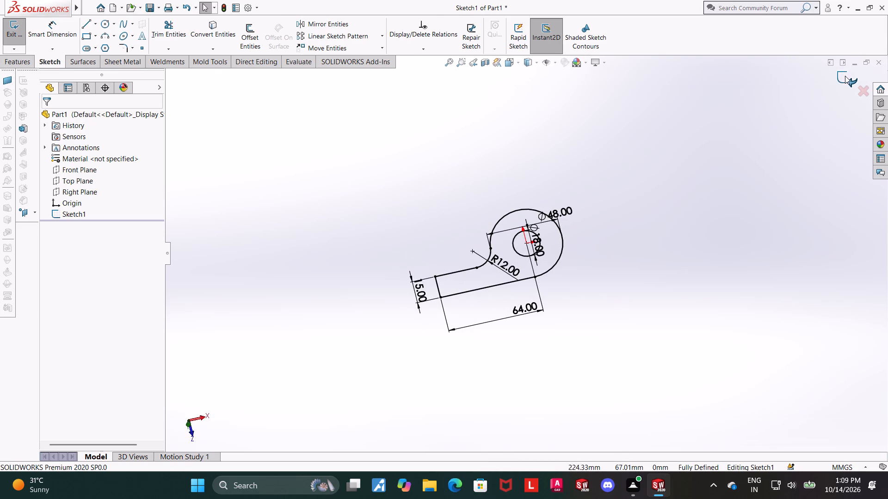
Extrude the profile sketch 88 mm with the Mid Plane end condition using Extruded Boss/Base.
click(22, 63)
click(23, 31)
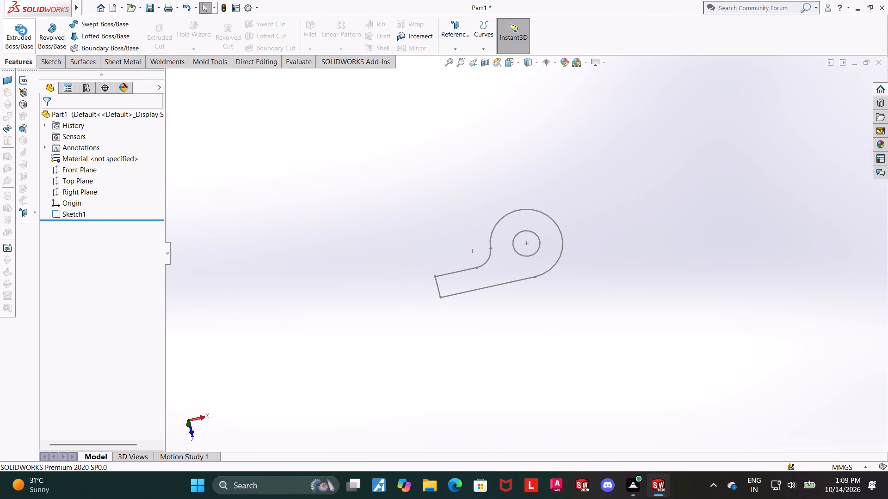
middle_drag(580, 171, 562, 290)
middle_drag(549, 275, 520, 109)
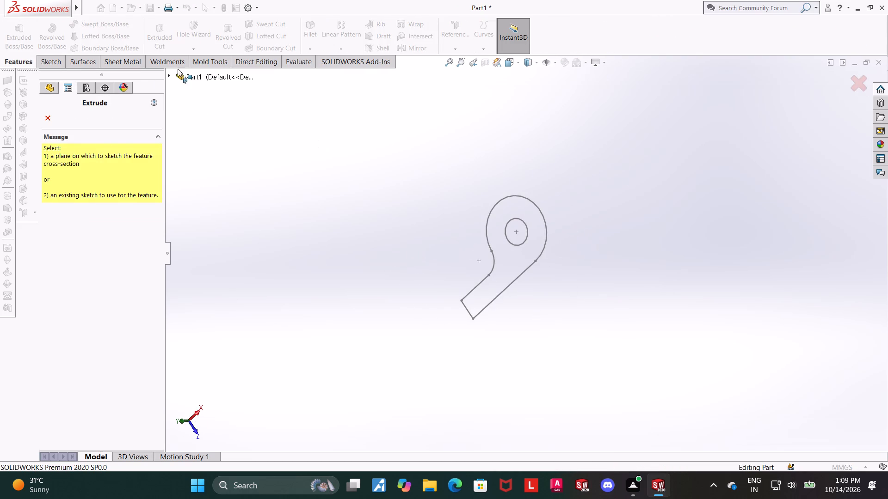
click(171, 73)
click(201, 172)
middle_drag(390, 256, 431, 236)
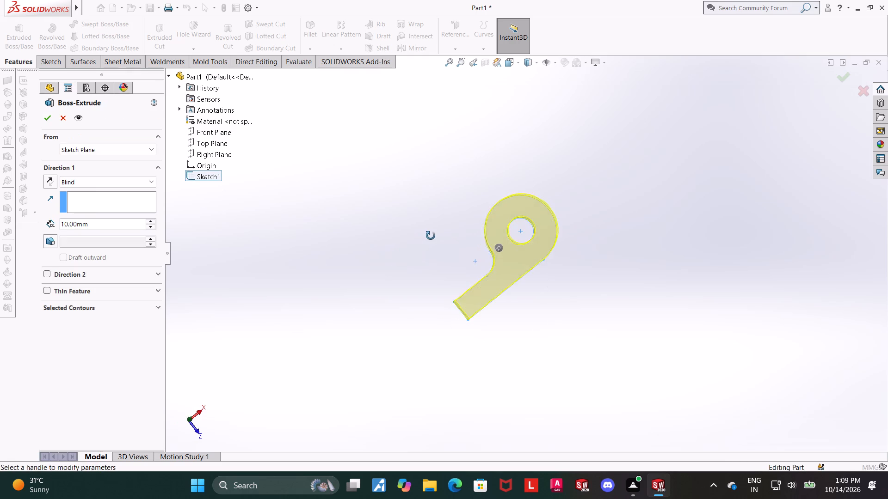
middle_drag(431, 236, 414, 370)
click(122, 184)
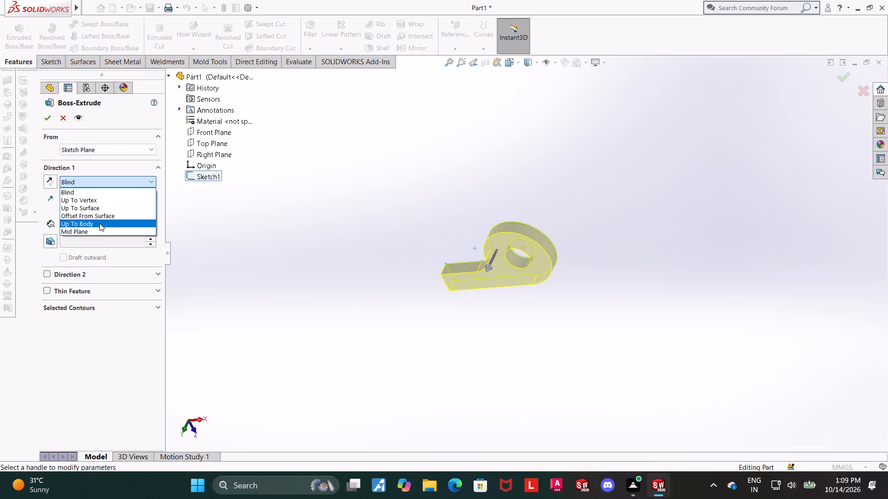
click(100, 232)
scroll(497, 278, up, 2)
scroll(510, 264, down, 2)
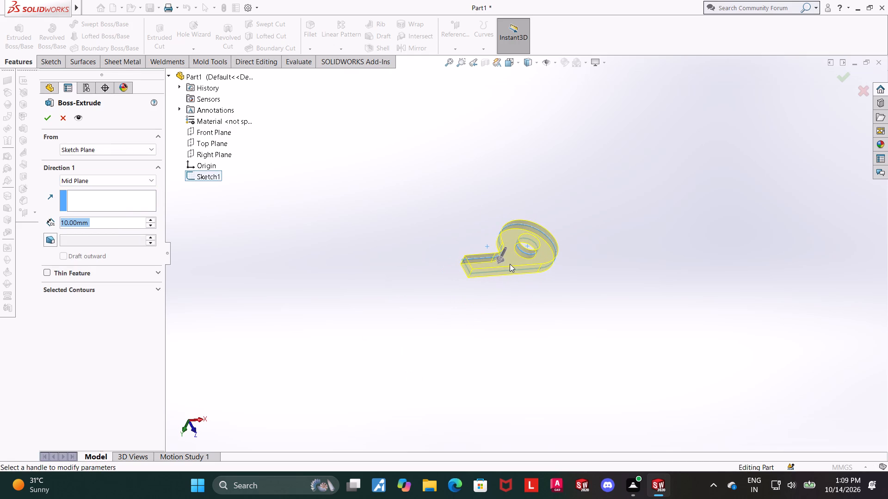
text(88)
key(Return)
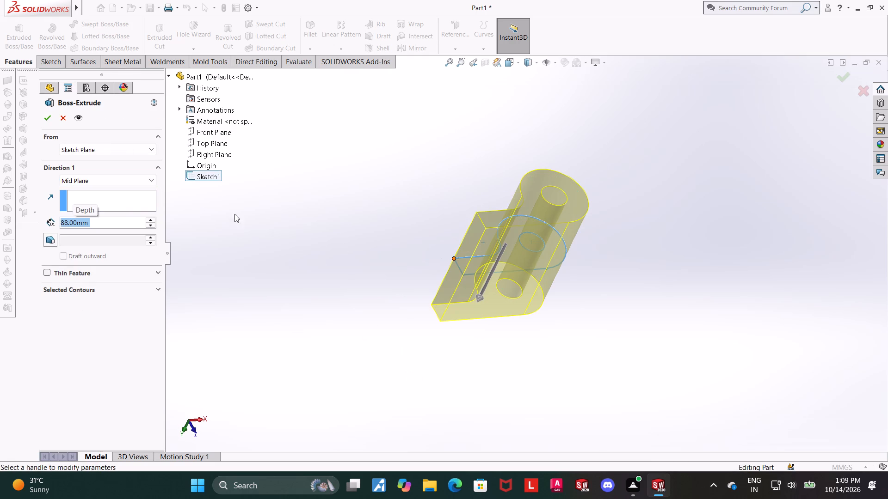
click(43, 122)
Examine the extruded body's arm, cylinder and through hole from several angles.
middle_drag(607, 219, 659, 185)
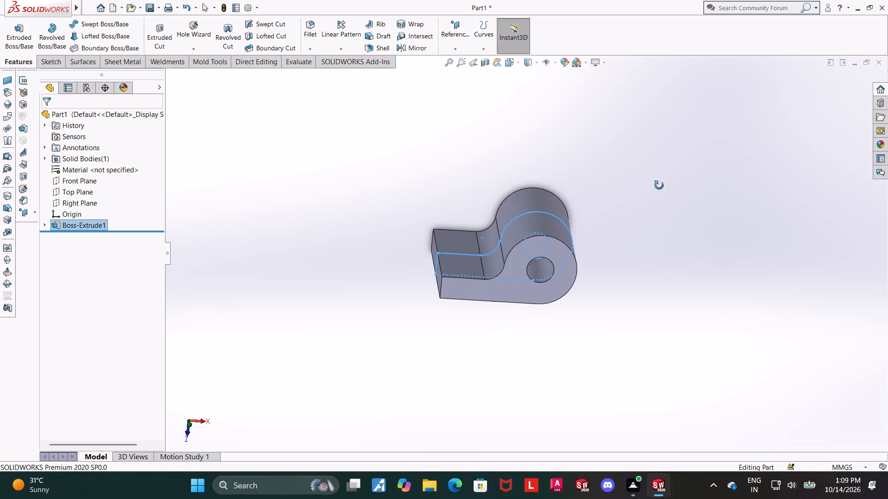
middle_drag(659, 185, 641, 192)
click(652, 200)
scroll(619, 213, down, 1)
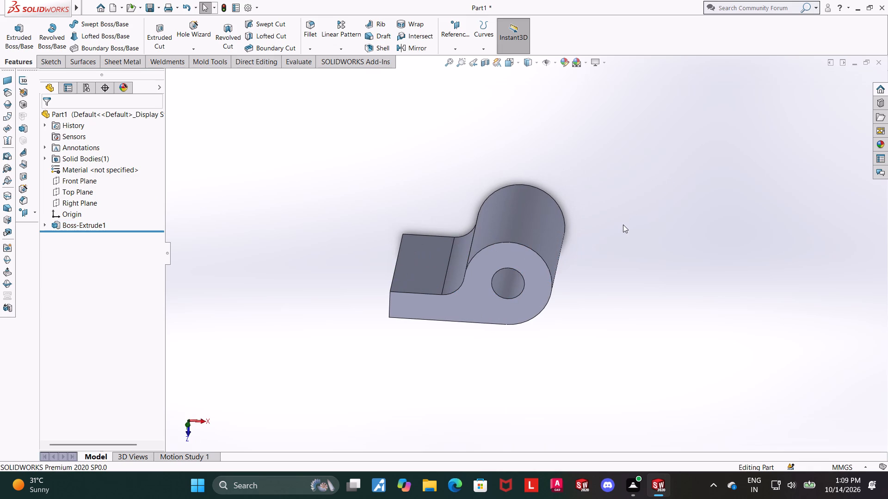
middle_drag(619, 227, 647, 157)
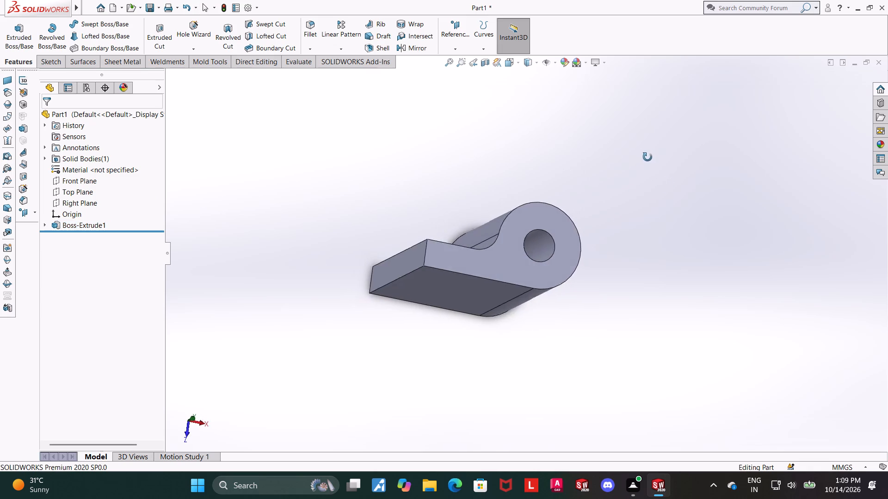
middle_drag(647, 157, 653, 174)
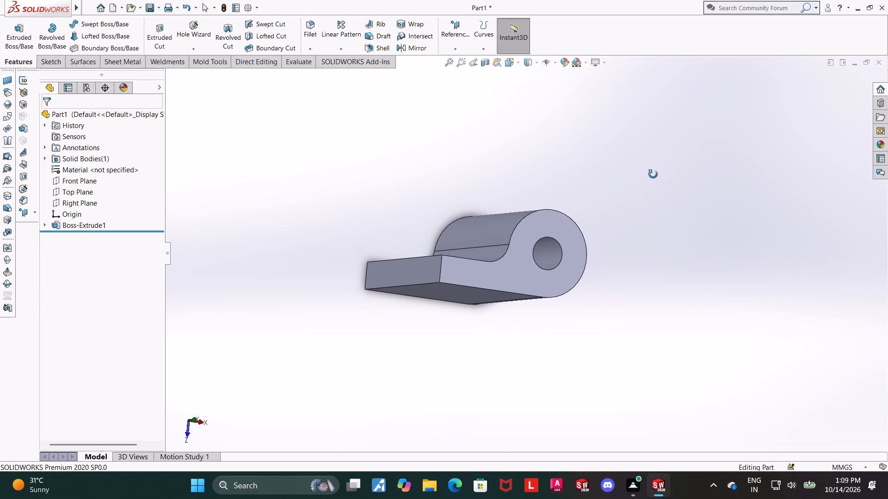
middle_drag(653, 174, 652, 176)
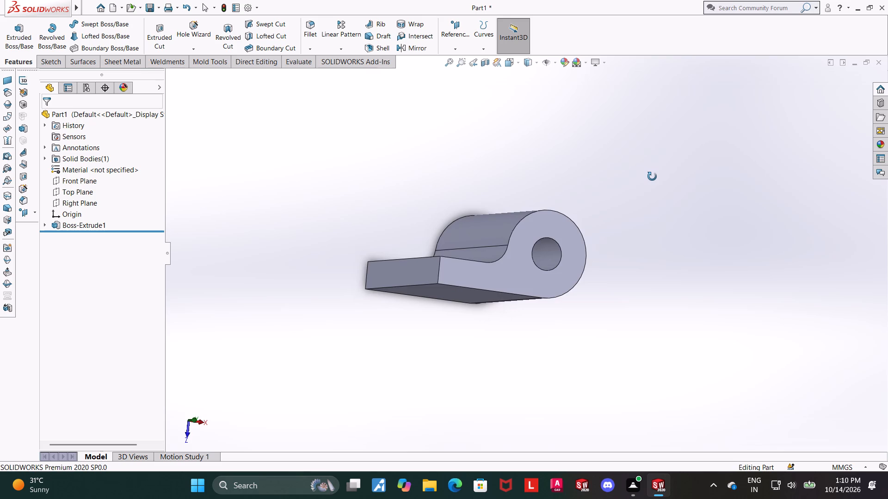
Start a sketch on the arm's flat upper face and draw a corner rectangle about 103 mm long outward from its end edge.
middle_drag(652, 176, 649, 185)
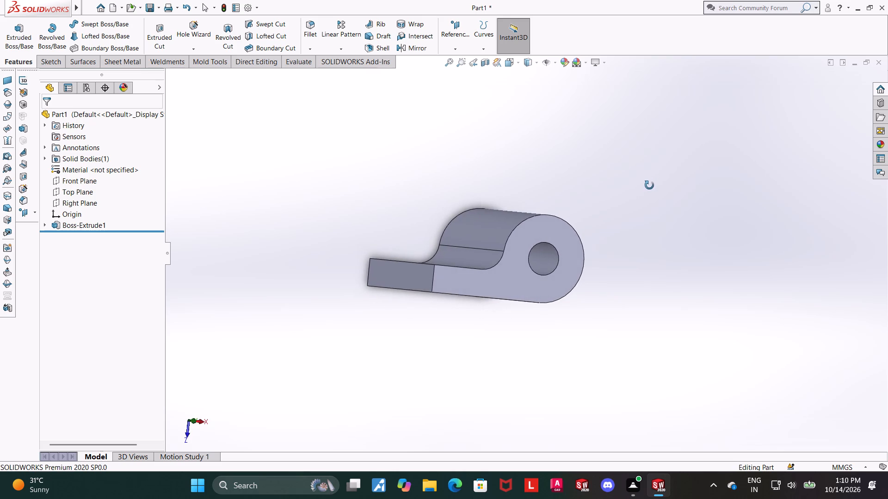
middle_drag(649, 185, 651, 249)
middle_drag(618, 249, 614, 277)
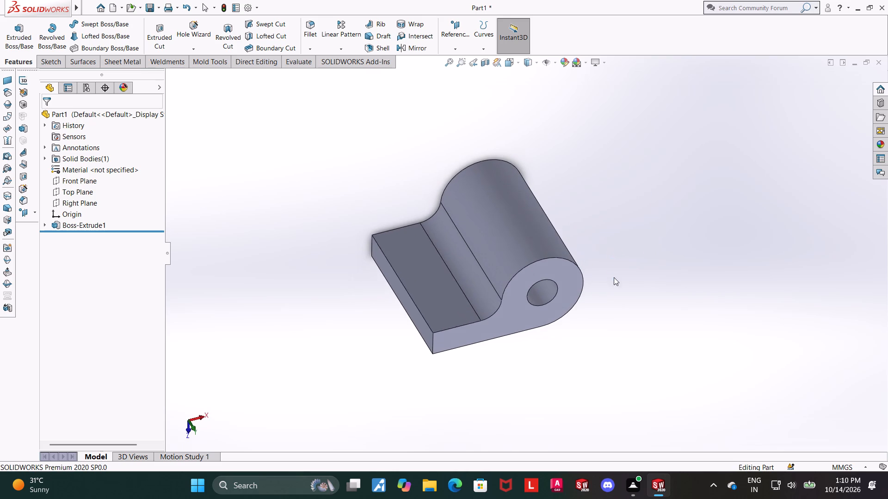
click(421, 272)
click(458, 248)
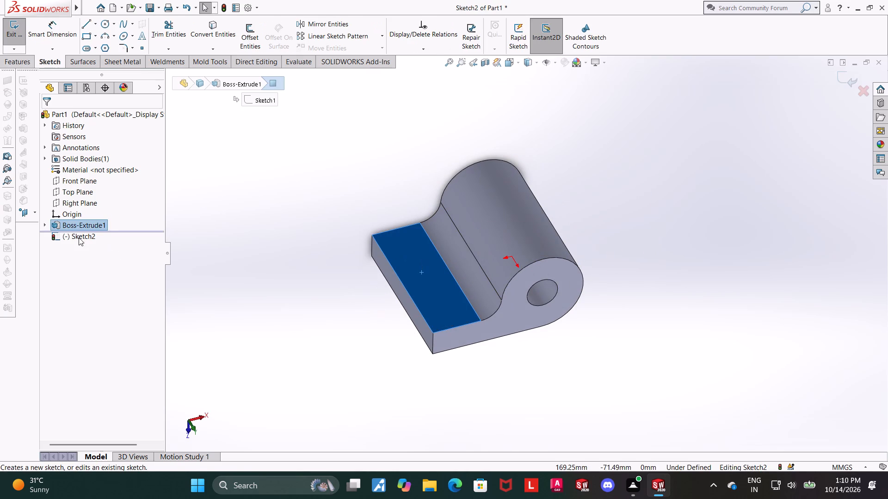
click(79, 237)
click(100, 226)
scroll(631, 269, up, 6)
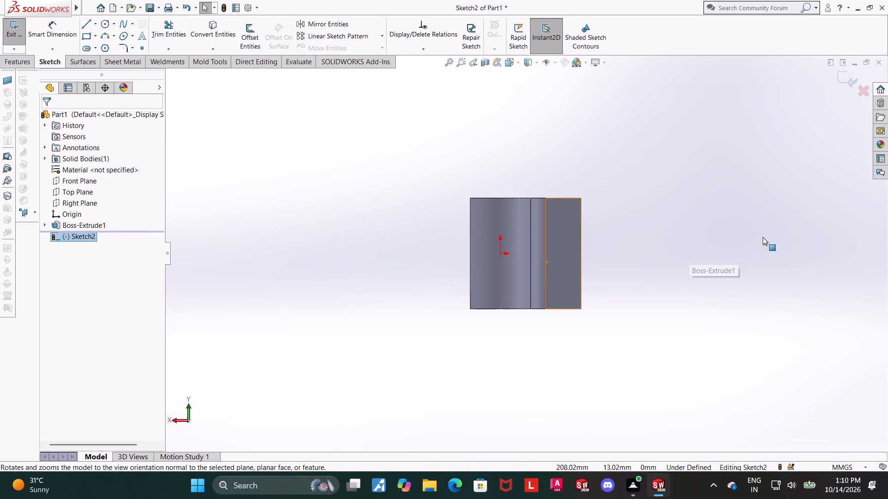
scroll(763, 237, down, 3)
click(435, 164)
click(88, 37)
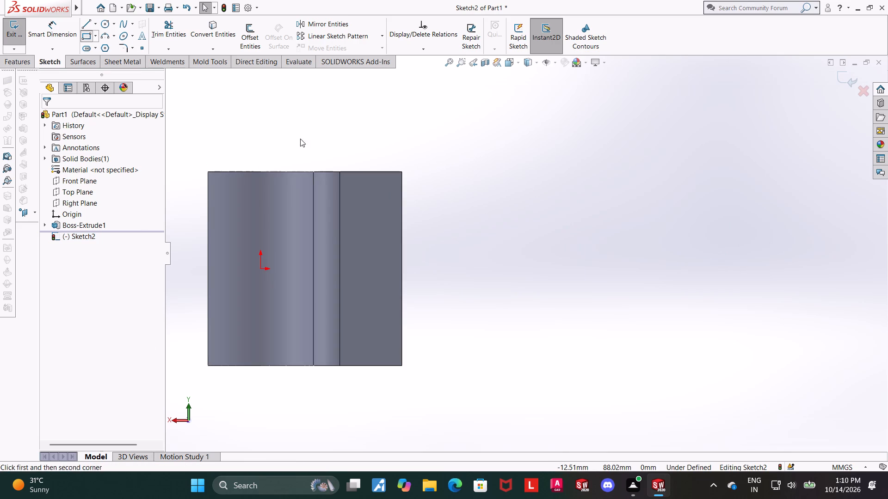
click(402, 229)
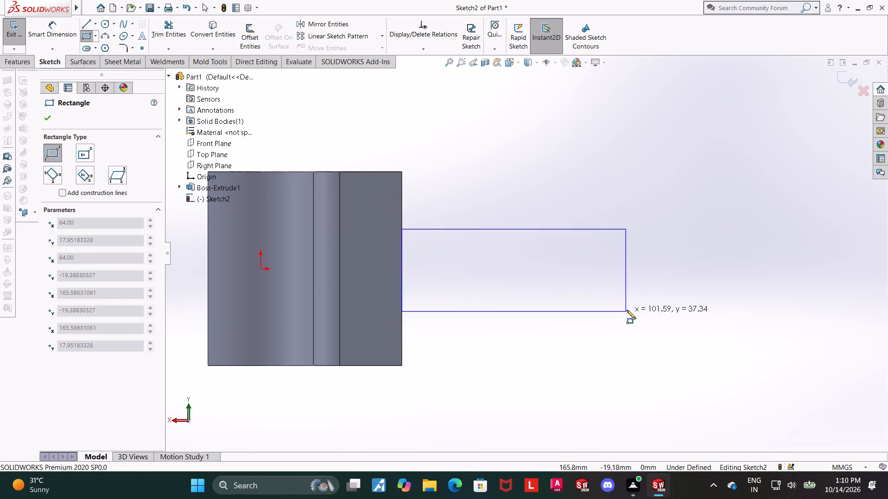
click(630, 307)
key(Escape)
key(Escape)
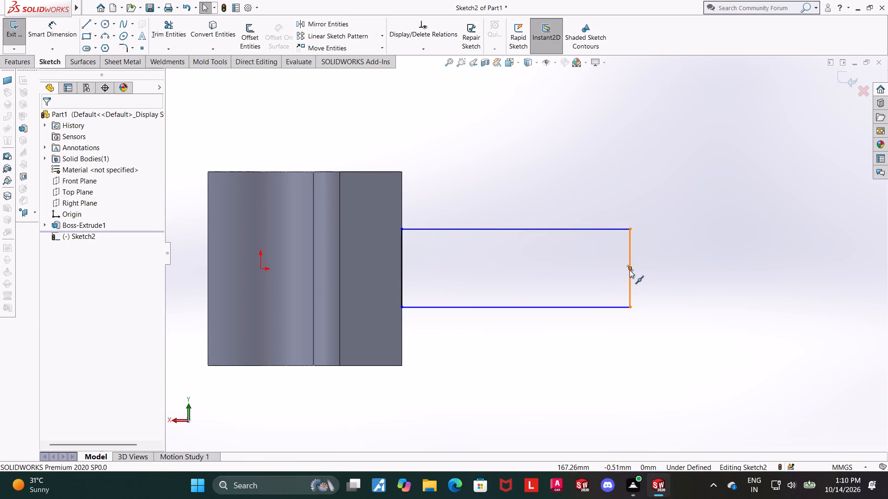
Add a Horizontal relation between the midpoint of the rectangle's outer side and the origin.
click(629, 270)
ctrl+click(261, 270)
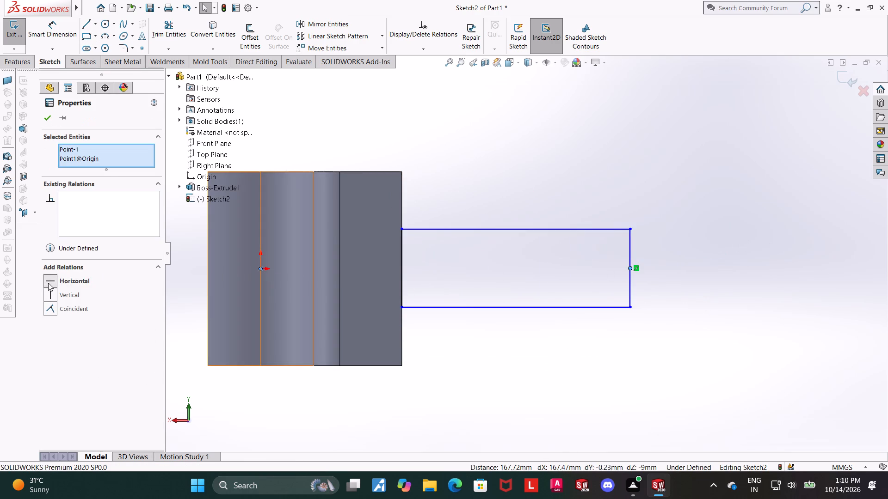
click(48, 283)
key(Escape)
Dimension the rectangle's outer side to 54 mm.
click(56, 32)
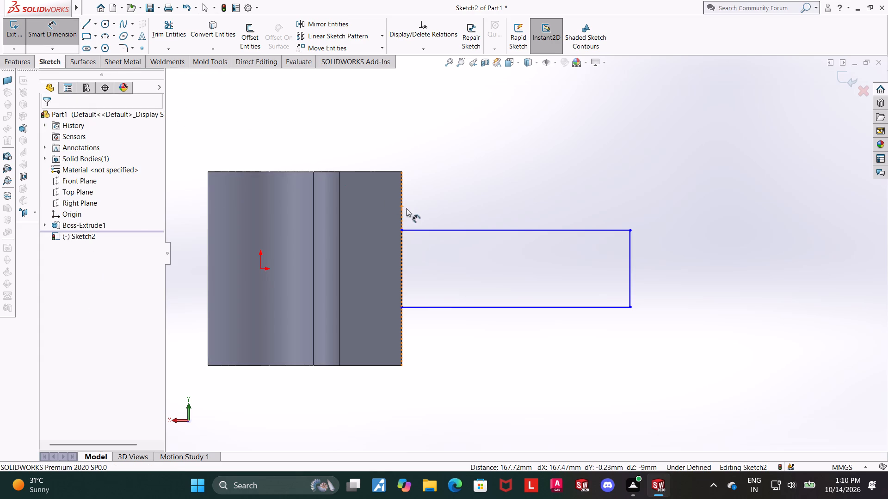
click(627, 248)
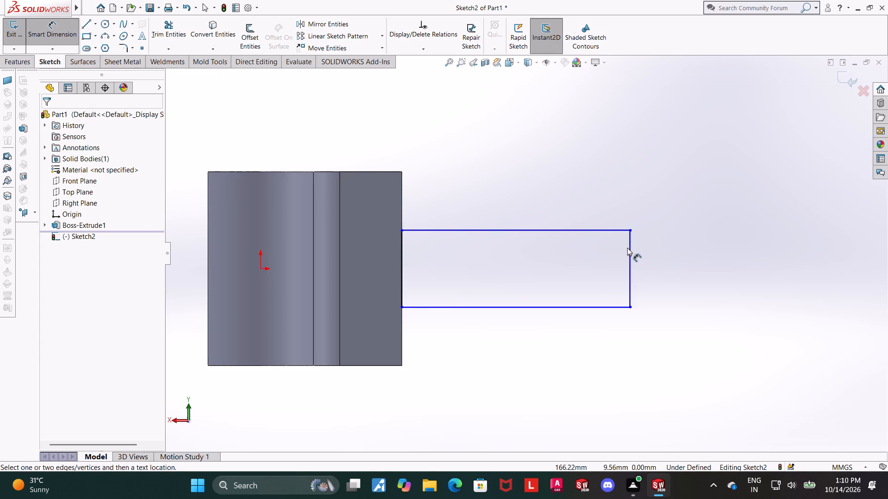
click(629, 249)
click(664, 261)
text(54)
key(Return)
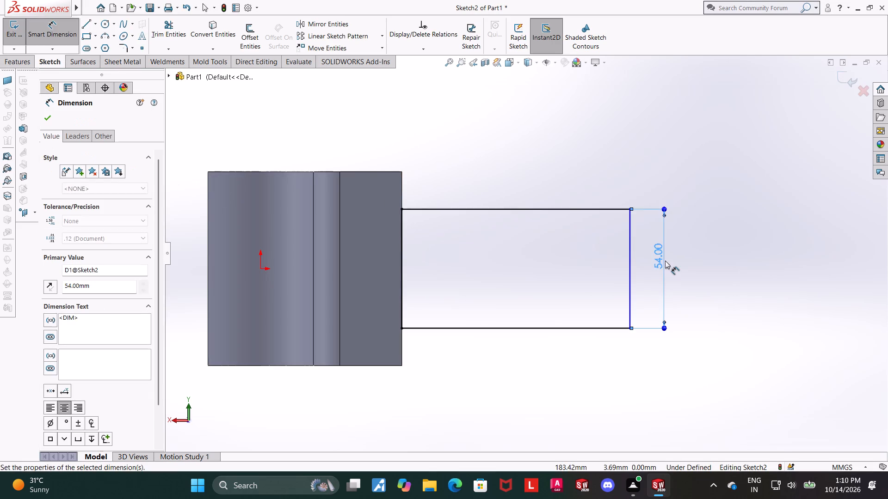
key(Escape)
key(Escape)
scroll(627, 251, up, 1)
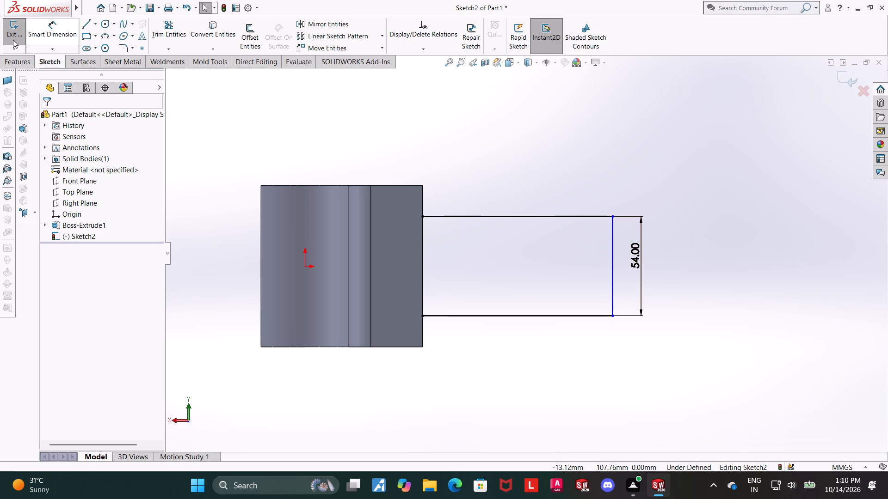
Dimension the distance between the arm's end edge and the rectangle's outer side to 50 mm, and exit the sketch.
click(46, 35)
click(422, 246)
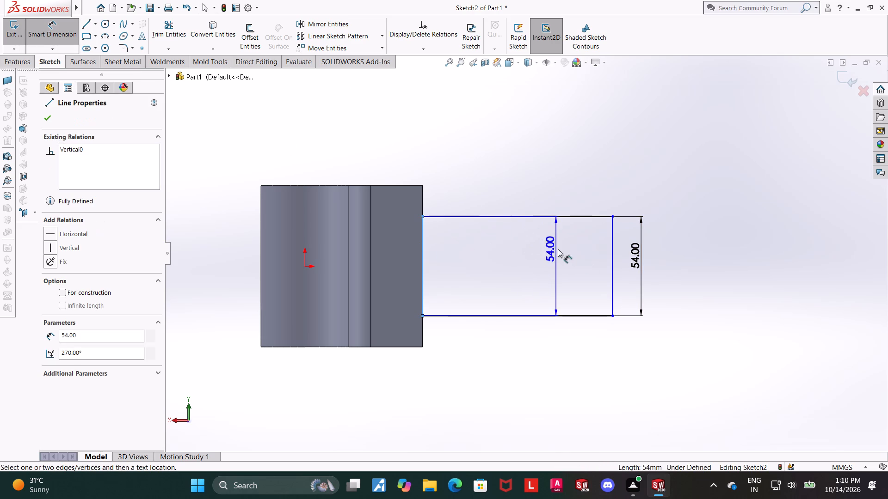
click(611, 262)
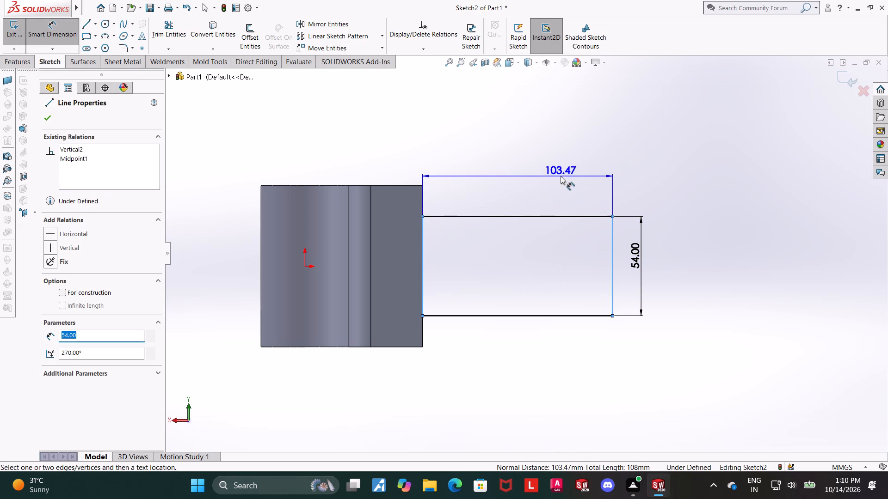
click(561, 176)
text(50)
key(Return)
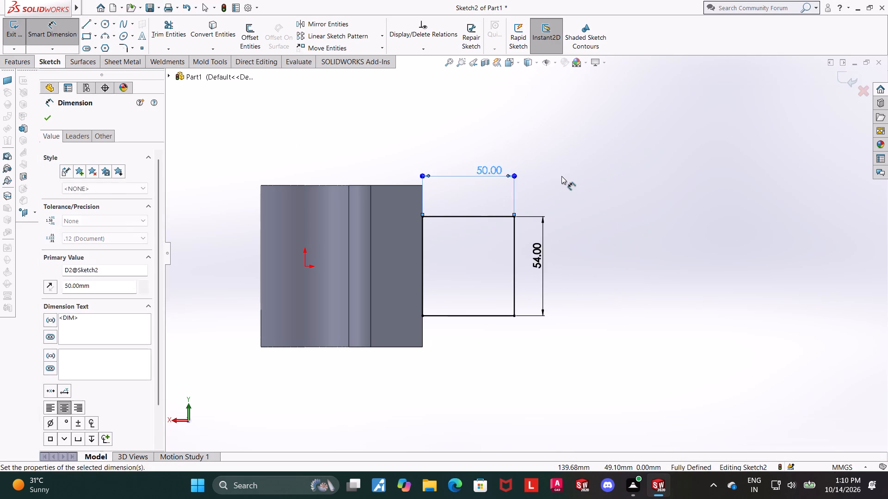
key(Escape)
key(Escape)
scroll(546, 191, down, 1)
scroll(526, 190, up, 1)
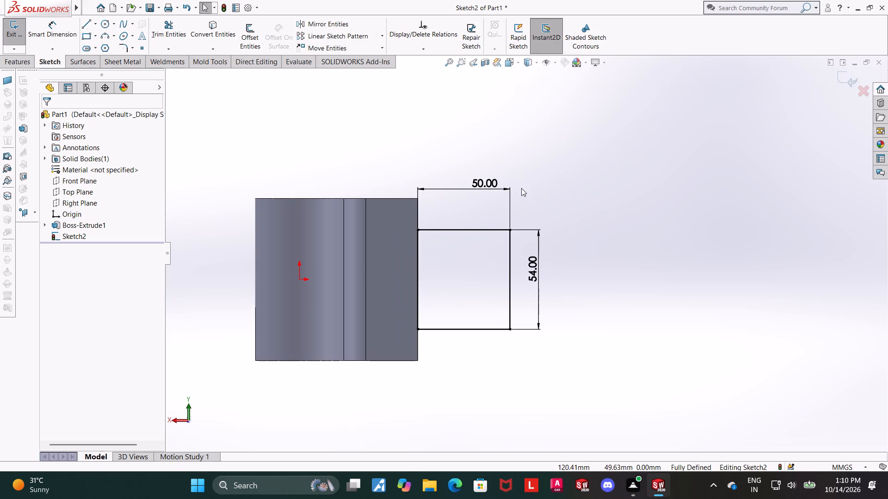
click(846, 77)
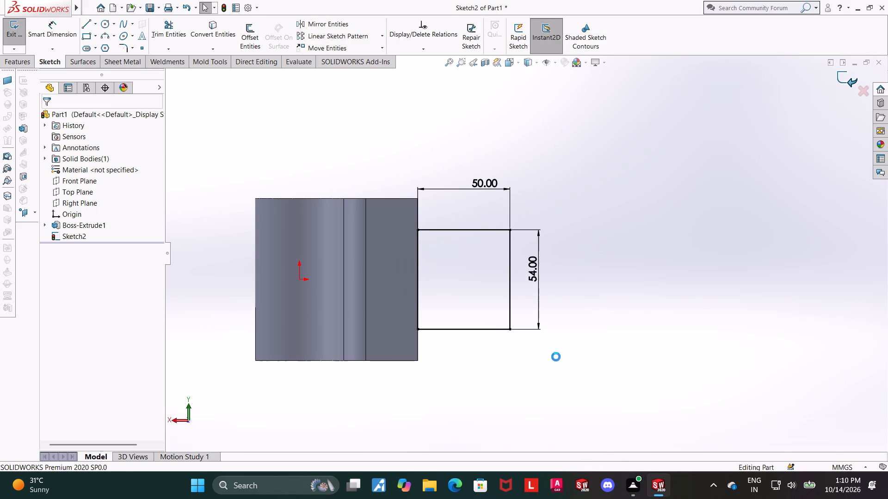
Extrude the rectangle with Extruded Boss/Base in the reversed direction, Up To Surface, ending at the arm's underside face.
middle_drag(552, 357, 530, 256)
scroll(531, 249, down, 1)
click(25, 30)
middle_drag(635, 361, 633, 300)
click(49, 181)
click(64, 181)
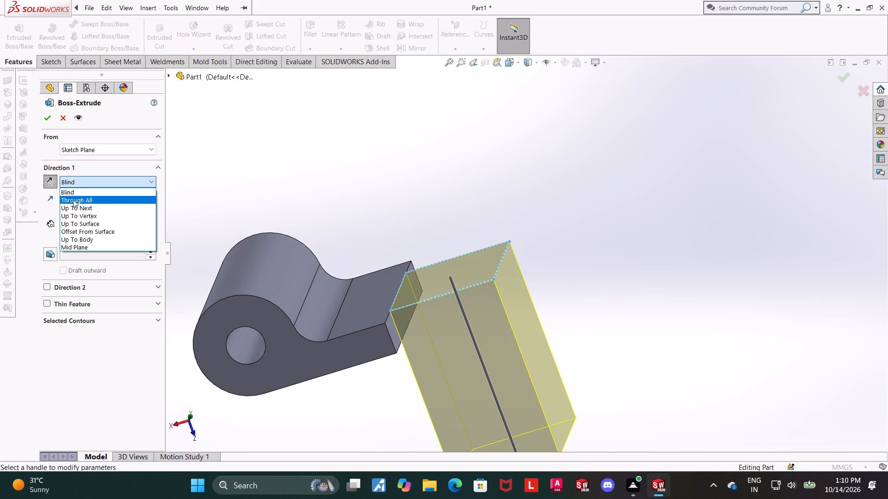
click(75, 206)
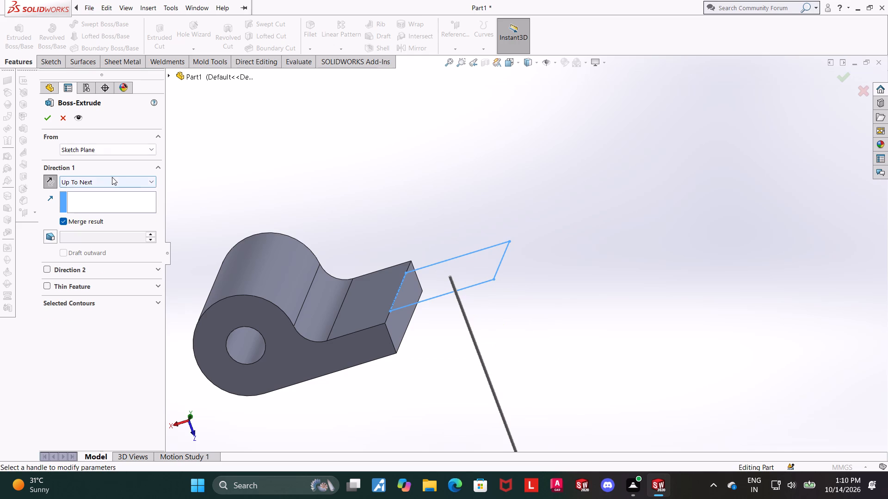
click(112, 177)
click(104, 226)
middle_drag(523, 290, 528, 219)
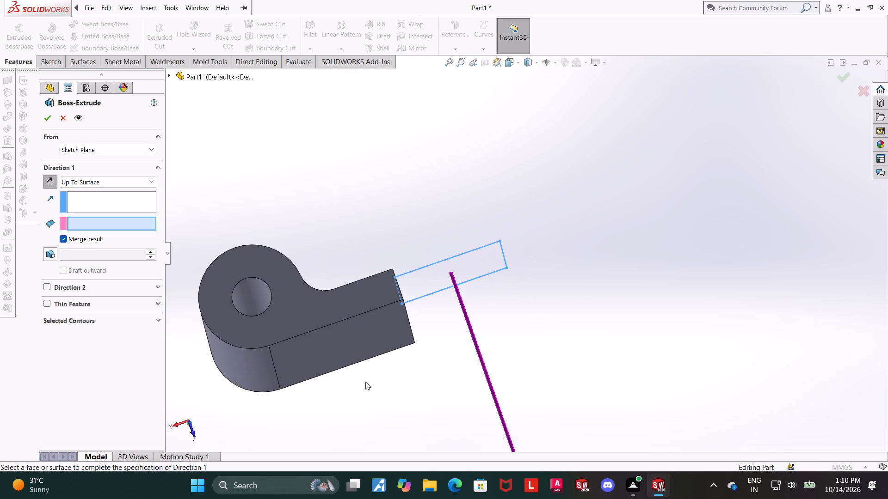
click(369, 345)
click(49, 117)
Examine the new tab, its steps against the arm and the underside from several angles.
middle_drag(594, 269, 586, 276)
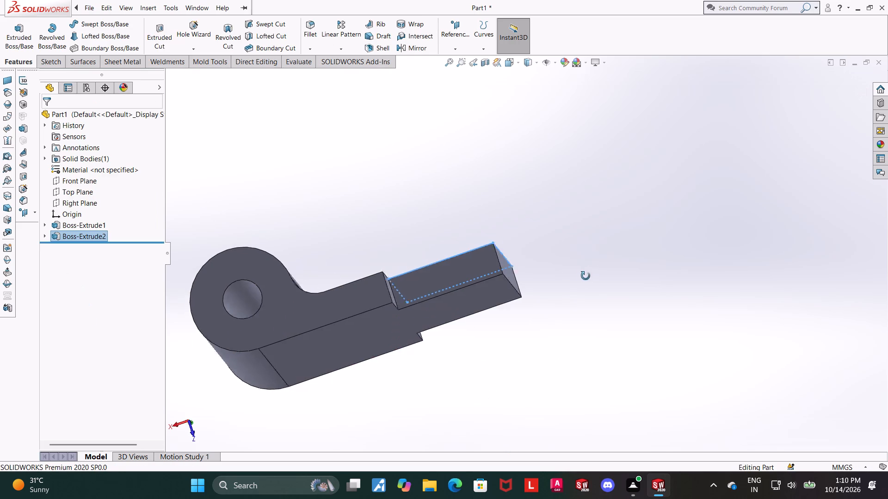
middle_drag(586, 276, 574, 334)
click(574, 332)
scroll(571, 325, up, 2)
middle_drag(563, 316, 568, 368)
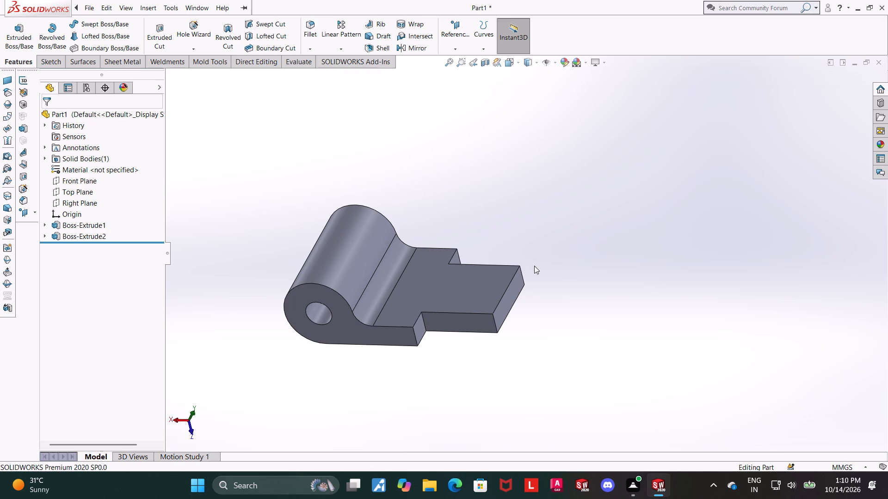
scroll(534, 266, up, 1)
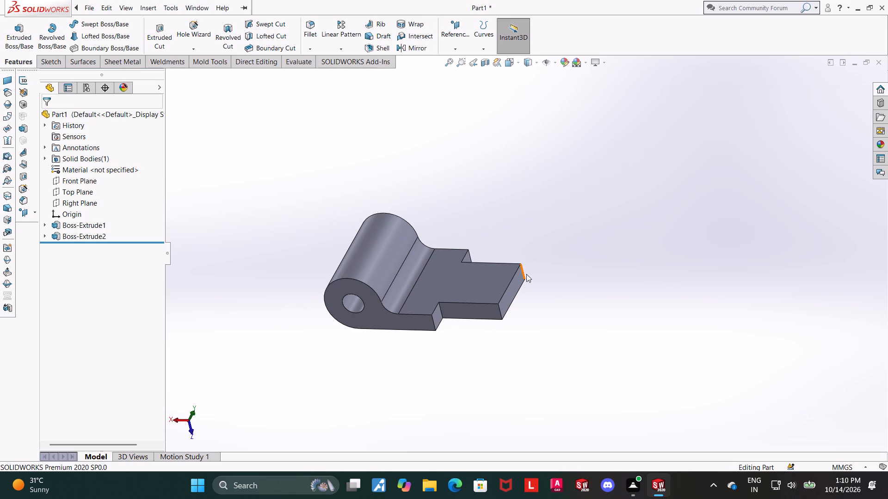
middle_drag(536, 291, 547, 284)
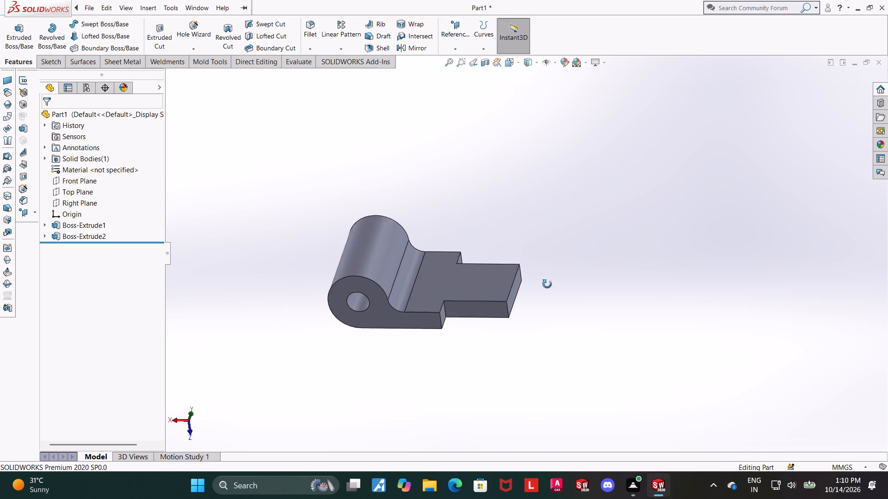
middle_drag(547, 284, 477, 188)
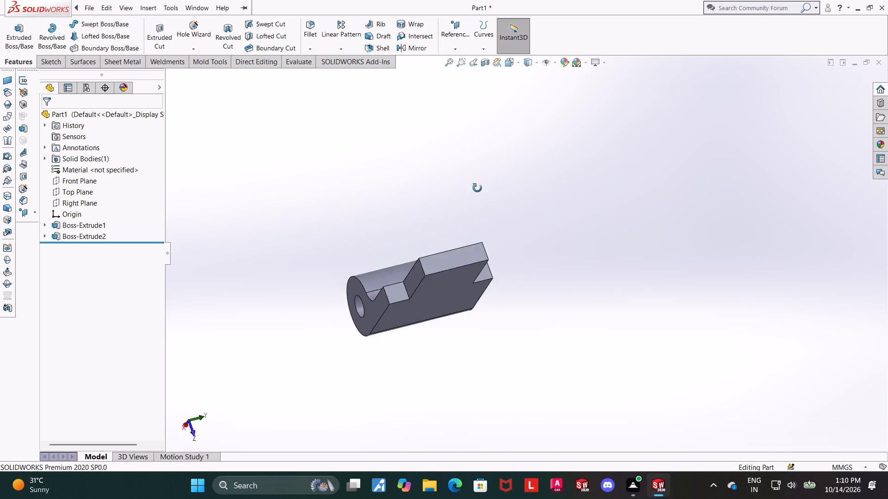
middle_drag(477, 188, 606, 129)
middle_drag(483, 265, 511, 318)
scroll(498, 258, up, 1)
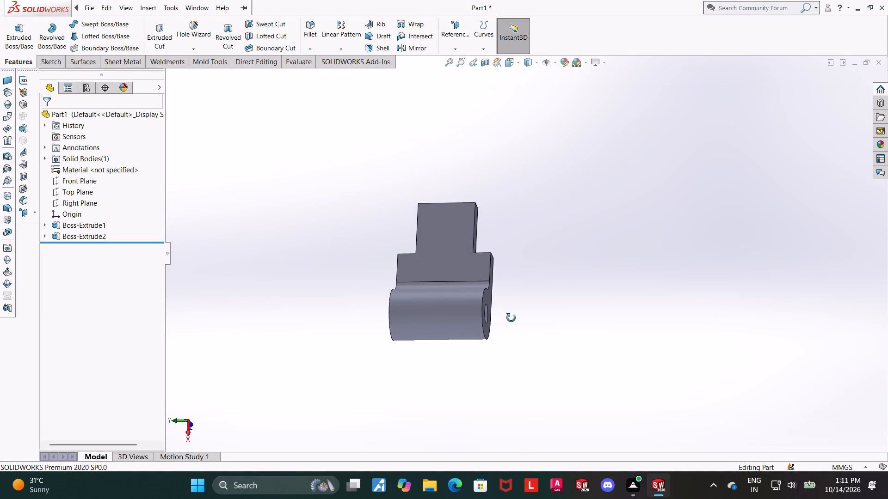
middle_drag(511, 318, 474, 332)
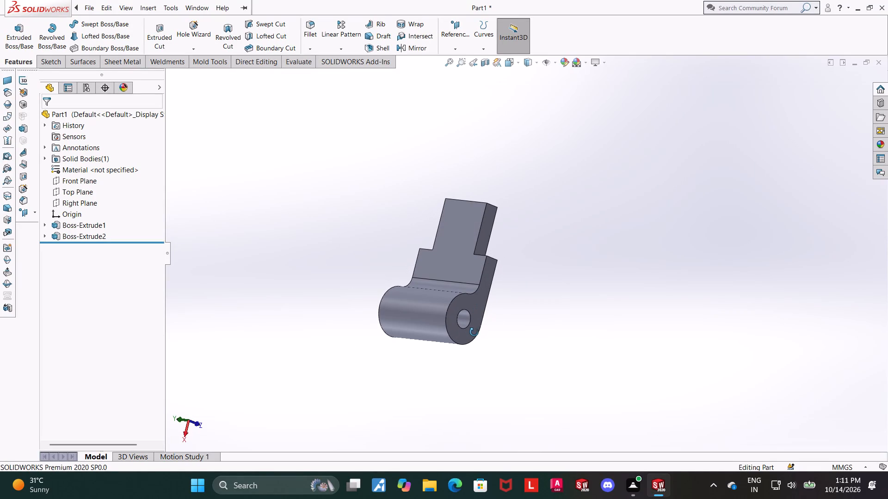
middle_drag(474, 332, 449, 412)
middle_drag(512, 304, 495, 335)
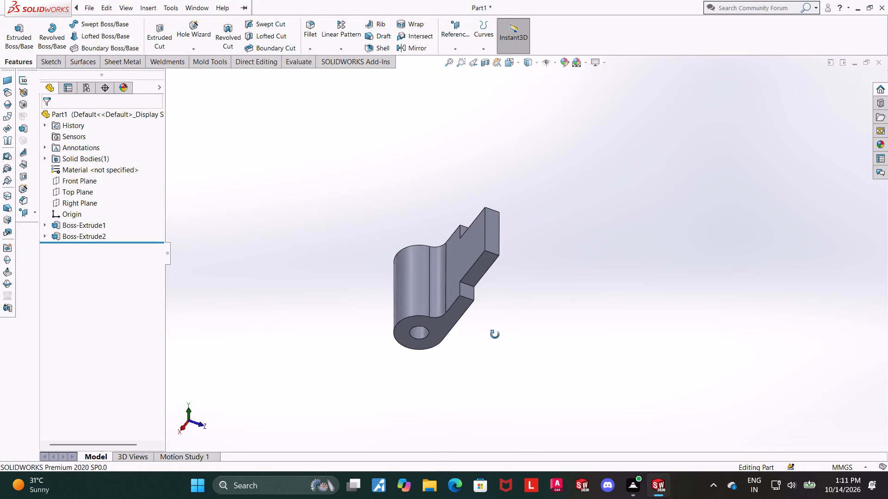
middle_drag(495, 335, 523, 382)
middle_drag(563, 272, 537, 323)
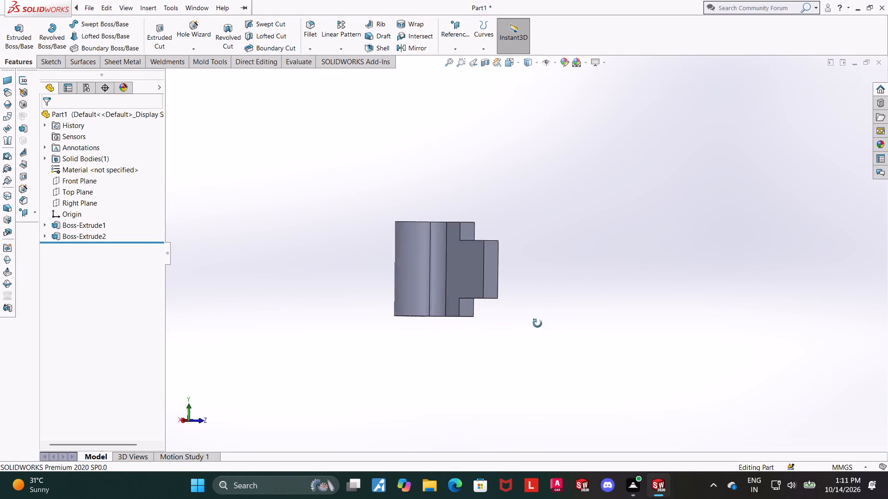
middle_drag(537, 323, 574, 311)
Start a sketch on the arm's upper face and draw a circle about 40 mm in diameter on the tab, centred level with the origin.
click(487, 270)
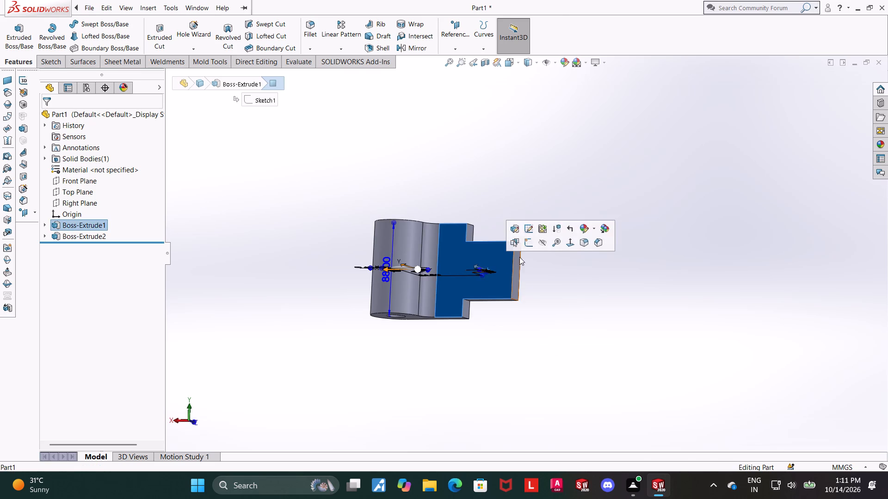
click(524, 247)
click(83, 249)
click(103, 236)
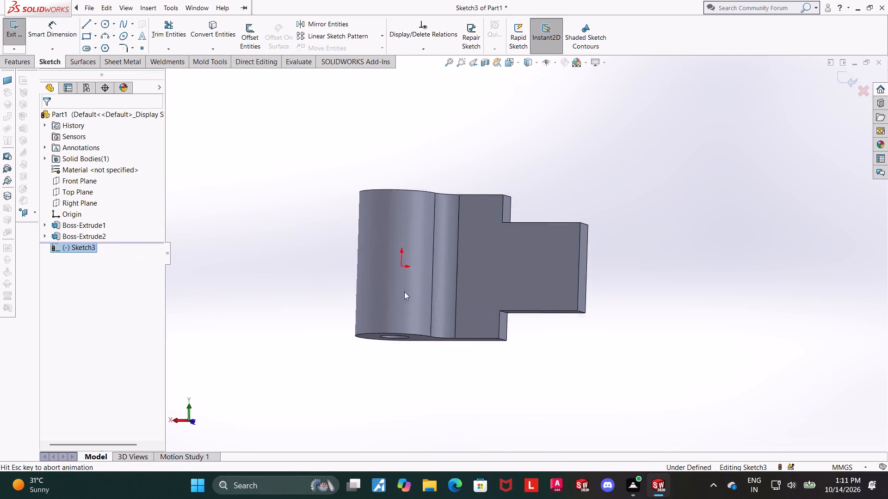
scroll(767, 265, up, 5)
scroll(712, 249, down, 4)
click(591, 237)
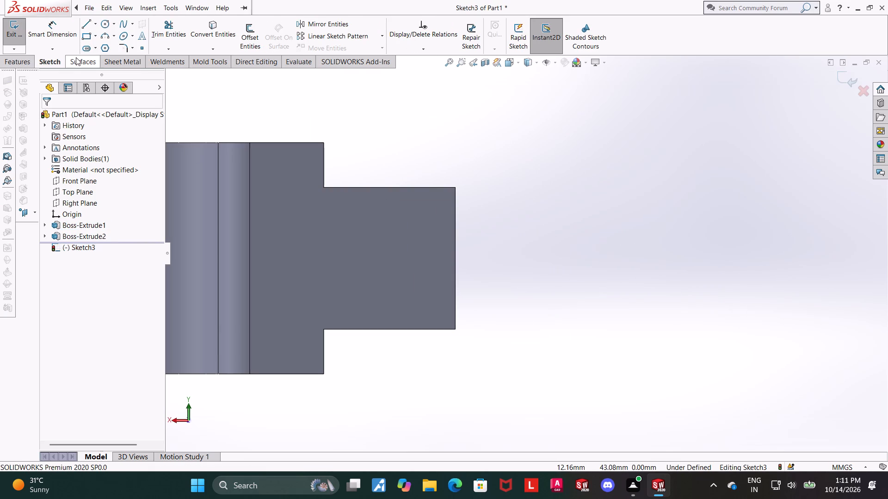
click(103, 24)
click(372, 260)
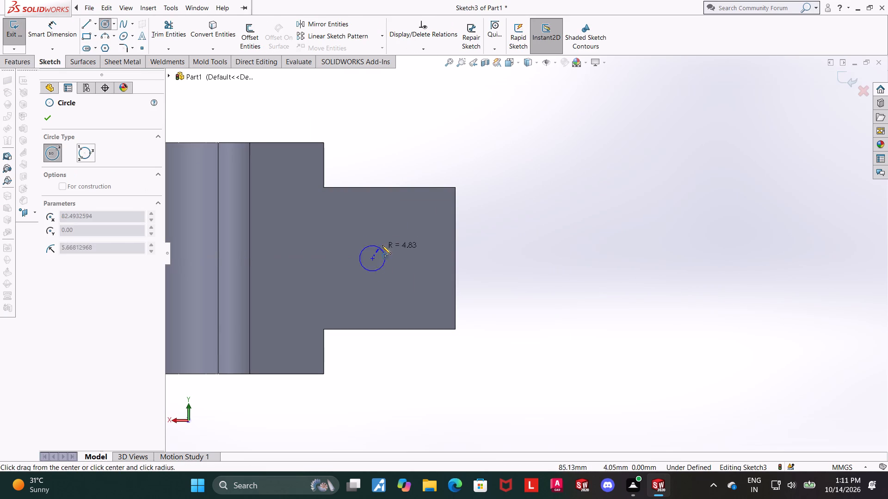
click(408, 220)
key(Escape)
Dimension the circle on the tab to a diameter of 20 mm.
click(66, 33)
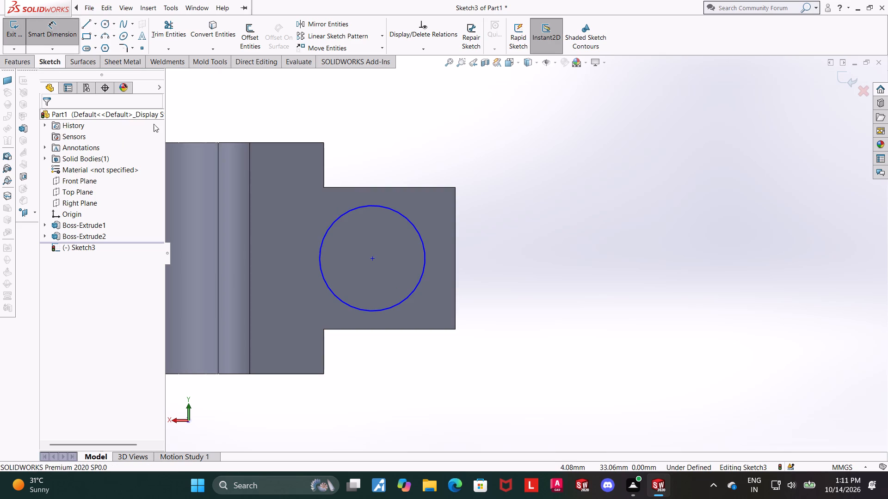
click(343, 214)
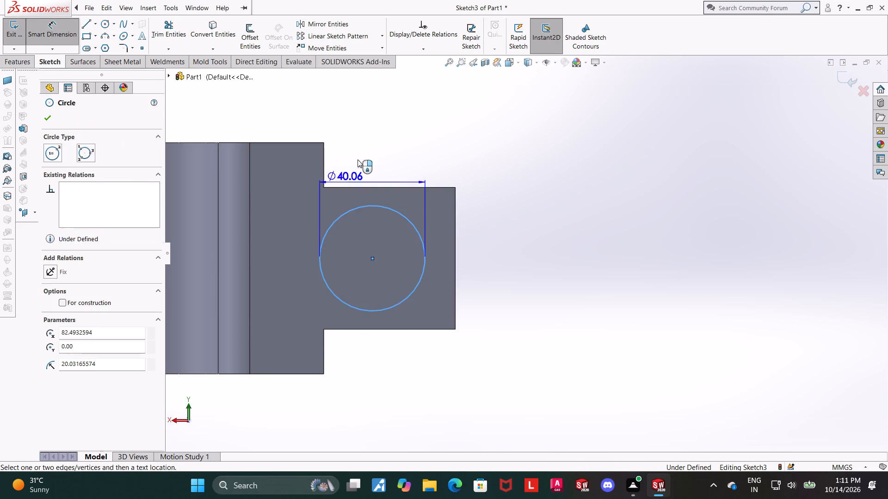
click(361, 151)
text(20)
key(Return)
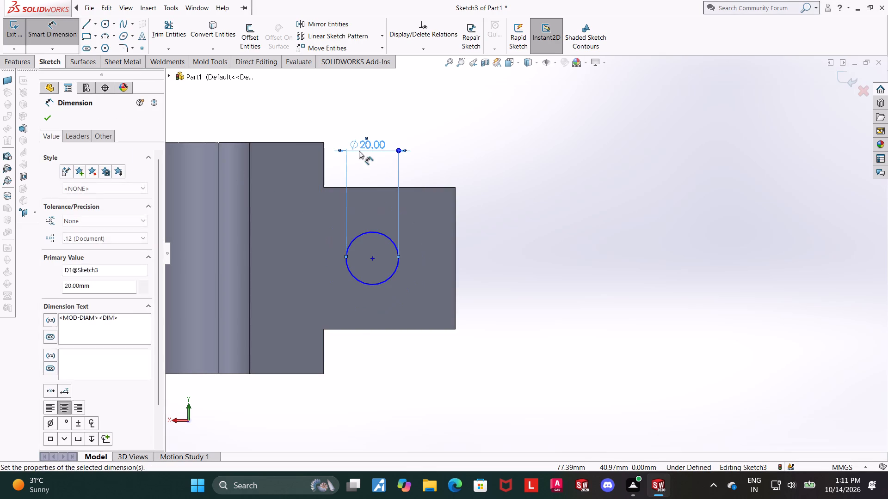
key(Escape)
key(Escape)
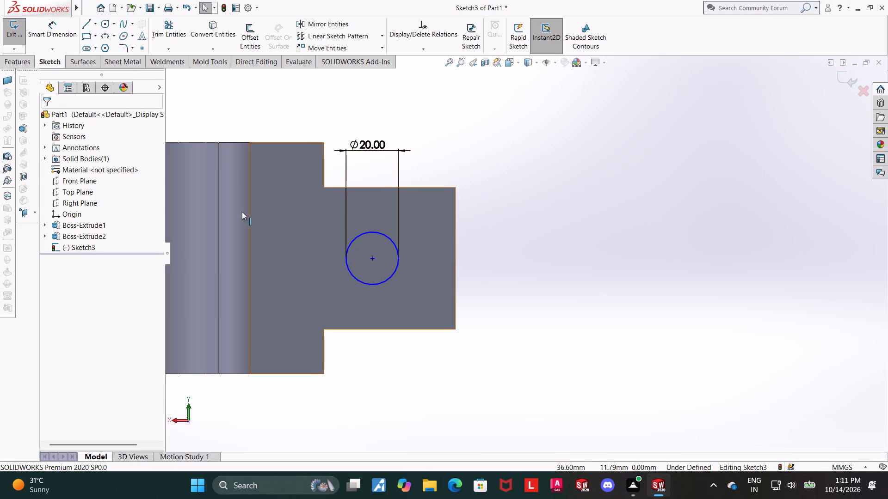
Dimension the distance from the circle's centre to the tab's outer end edge to 17 mm.
click(60, 34)
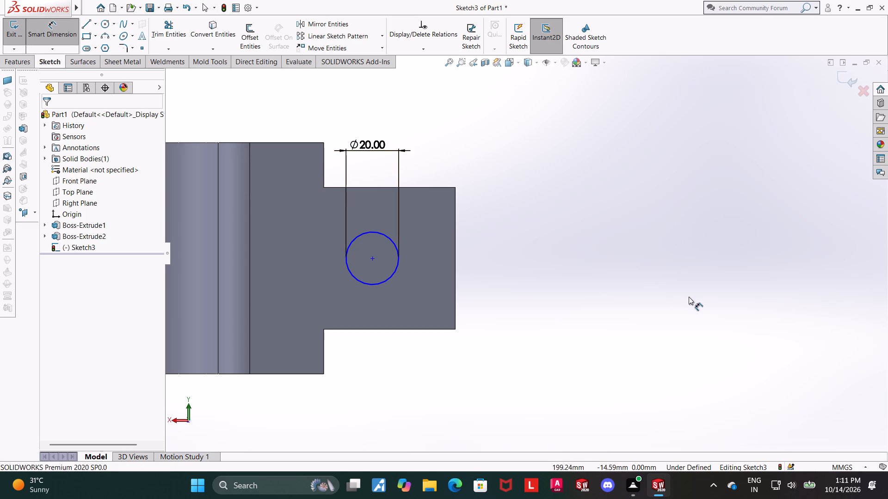
click(374, 259)
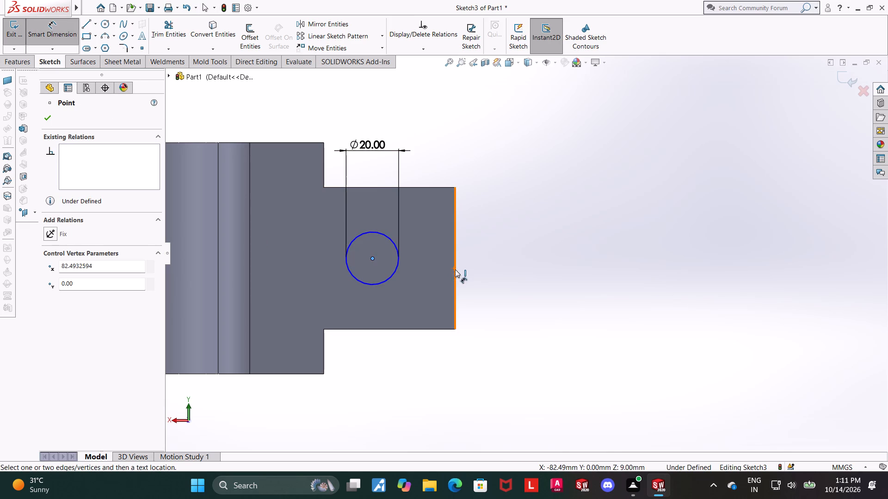
click(455, 269)
click(430, 388)
text(17)
key(Return)
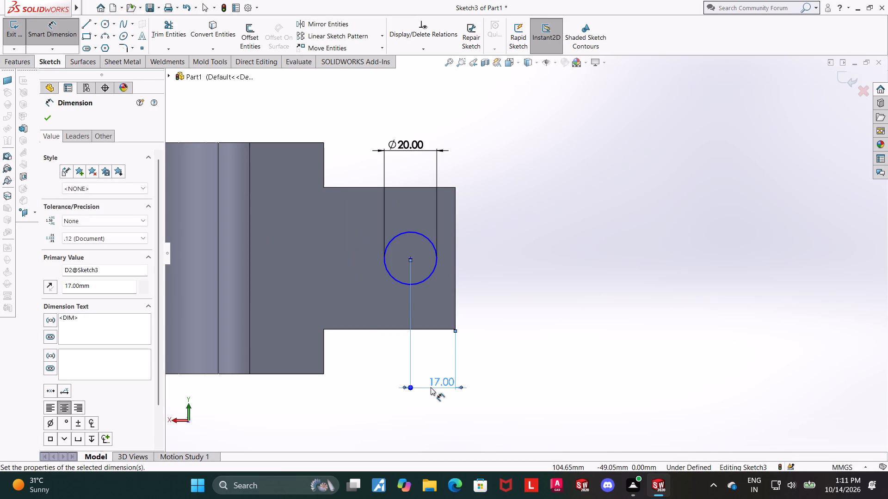
click(696, 189)
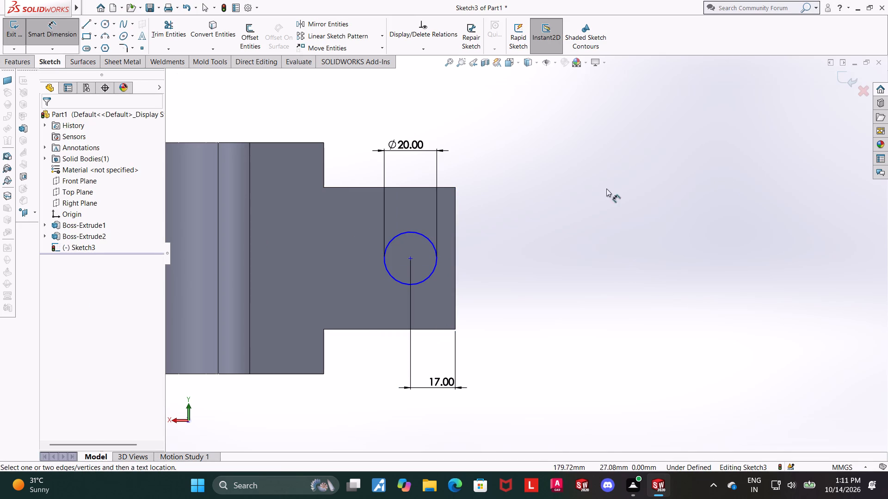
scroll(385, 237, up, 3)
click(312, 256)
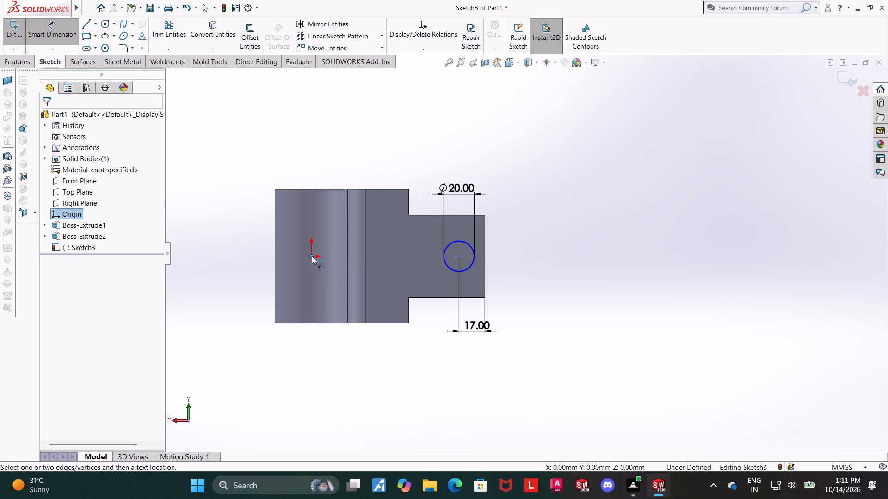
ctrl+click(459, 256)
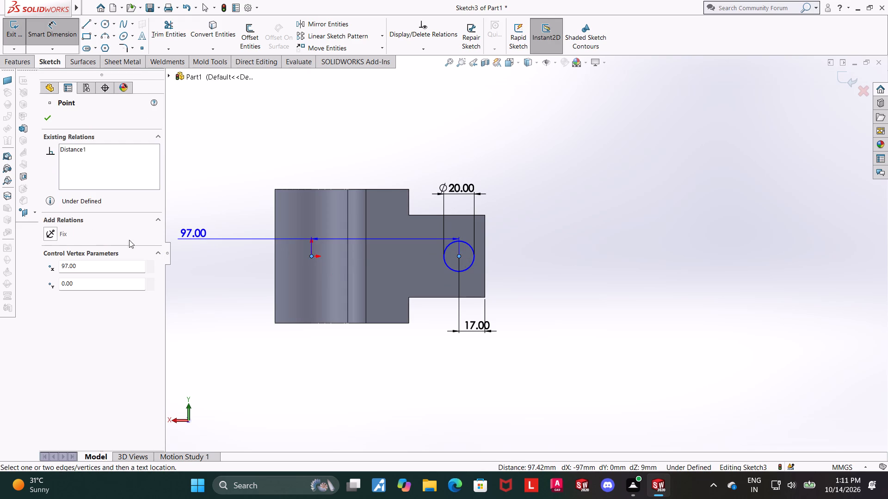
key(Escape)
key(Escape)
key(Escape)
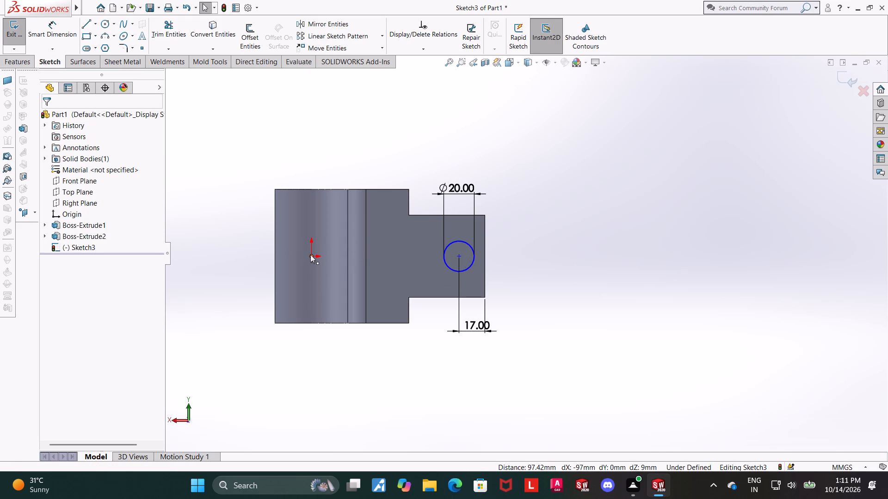
Add a Horizontal relation between the origin and the circle's centre, and exit the sketch.
click(310, 255)
ctrl+click(457, 257)
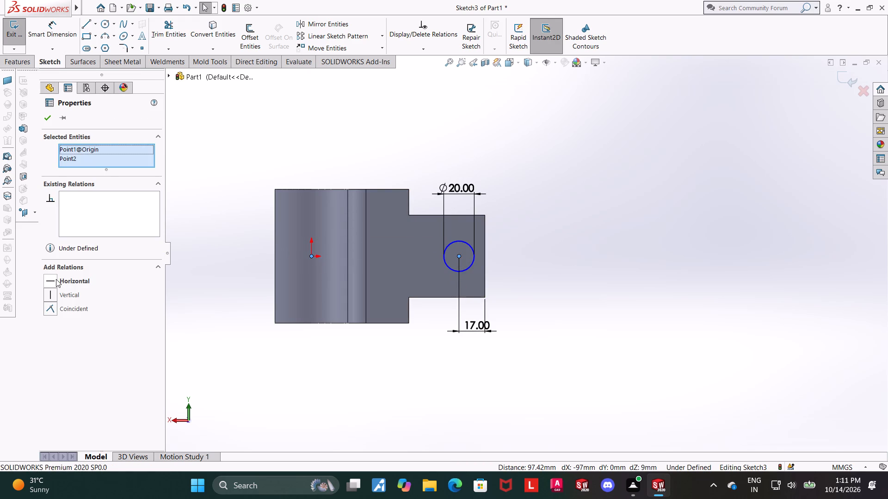
click(53, 280)
click(592, 191)
click(850, 80)
Cut the circle through the tab with Extruded Cut, using the Up To Next end condition.
scroll(561, 231, up, 1)
middle_drag(493, 283, 495, 201)
middle_drag(519, 255, 475, 206)
click(166, 34)
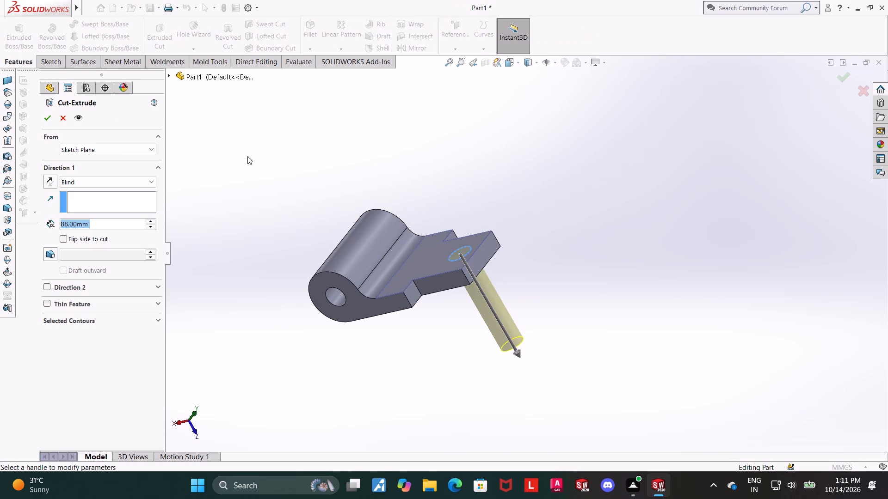
click(75, 176)
click(75, 216)
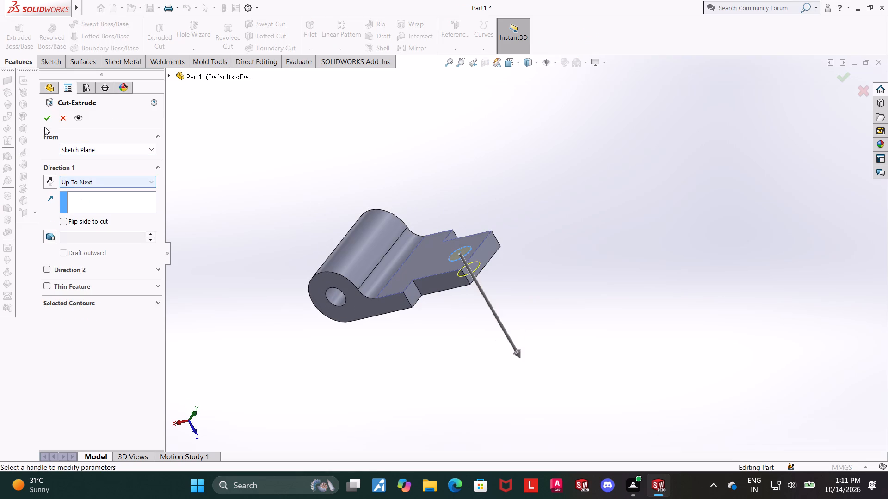
click(48, 124)
click(576, 163)
Examine the tab's hole and the part's overall shape from several angles, down to the tab's side face.
scroll(561, 167, up, 1)
scroll(499, 179, down, 2)
middle_drag(506, 191, 523, 247)
scroll(516, 234, down, 2)
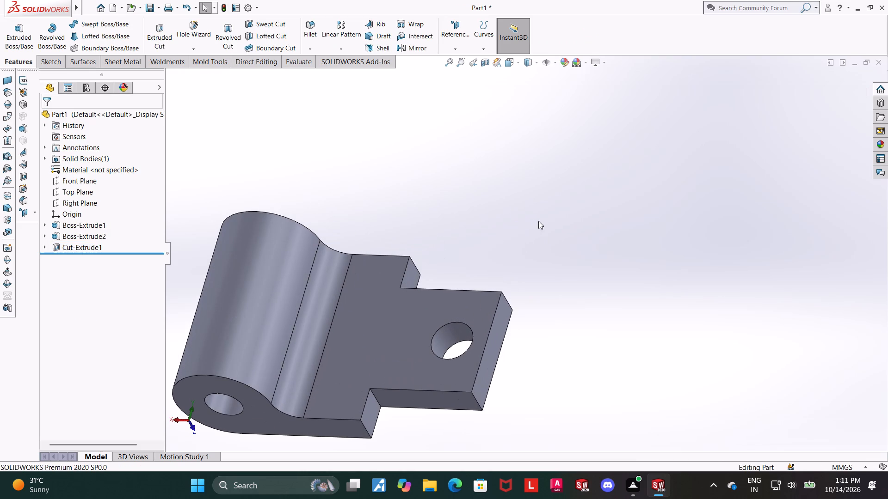
scroll(530, 237, down, 2)
scroll(530, 257, up, 4)
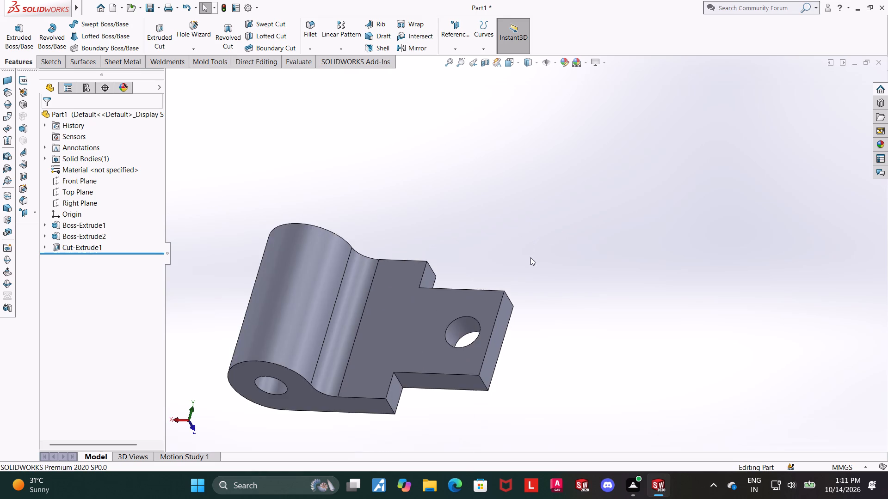
middle_drag(516, 304, 523, 256)
scroll(500, 333, down, 1)
middle_drag(529, 351, 530, 351)
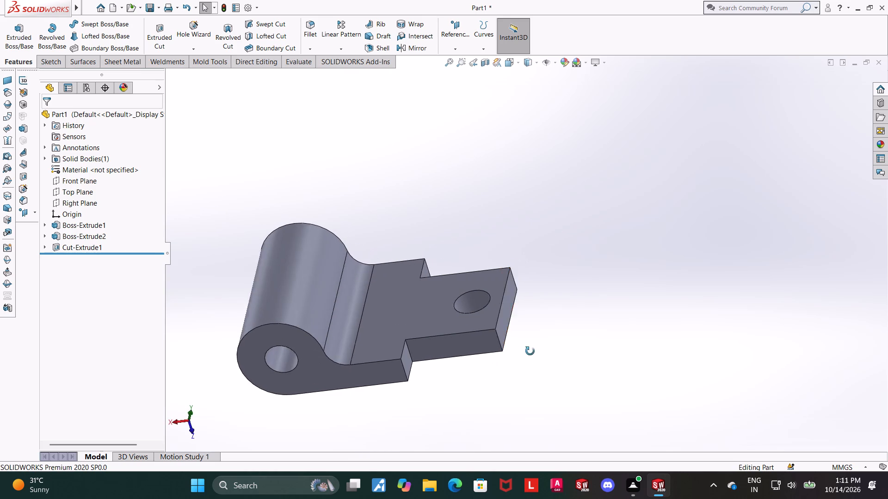
middle_drag(530, 351, 563, 295)
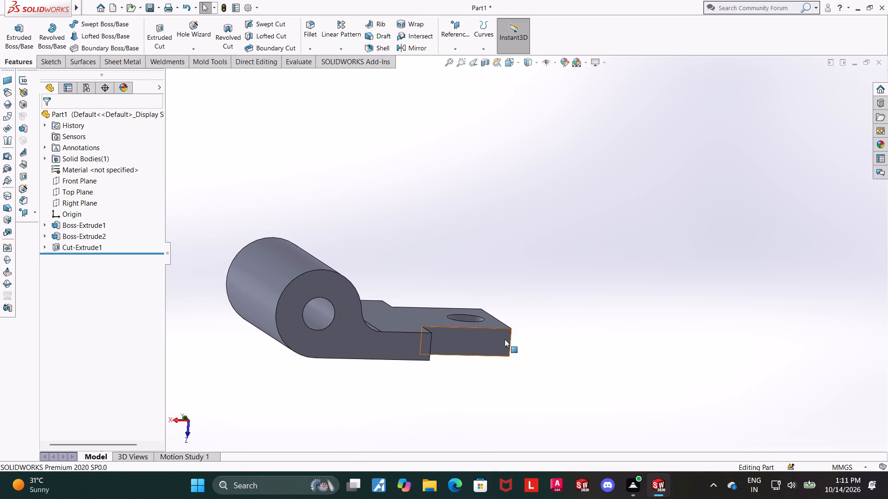
Start a sketch on the tab's side face and draw a corner rectangle about 43 x 5.6 mm starting at the tab's outer end edge.
click(502, 339)
click(539, 316)
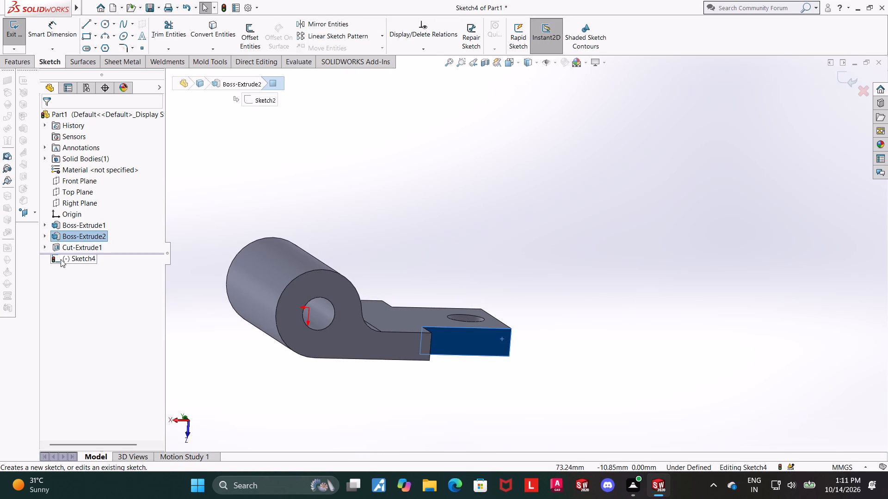
click(61, 259)
click(84, 247)
scroll(472, 310, up, 2)
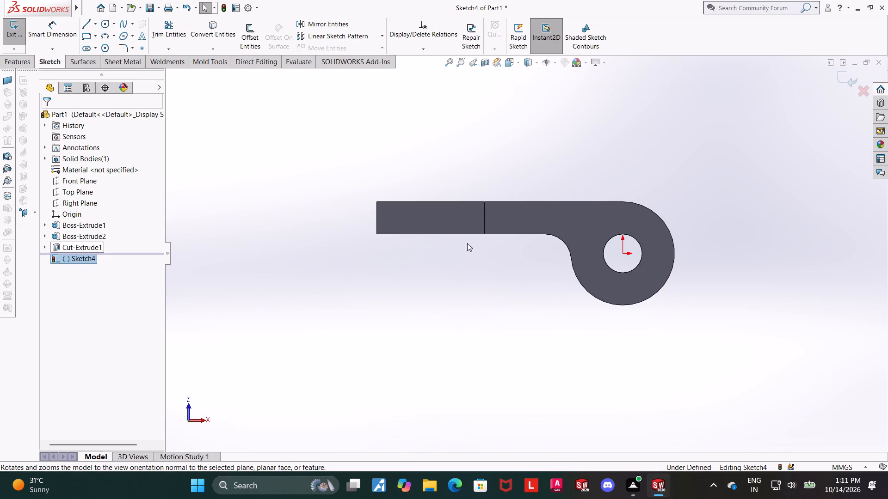
scroll(515, 194, down, 2)
click(83, 38)
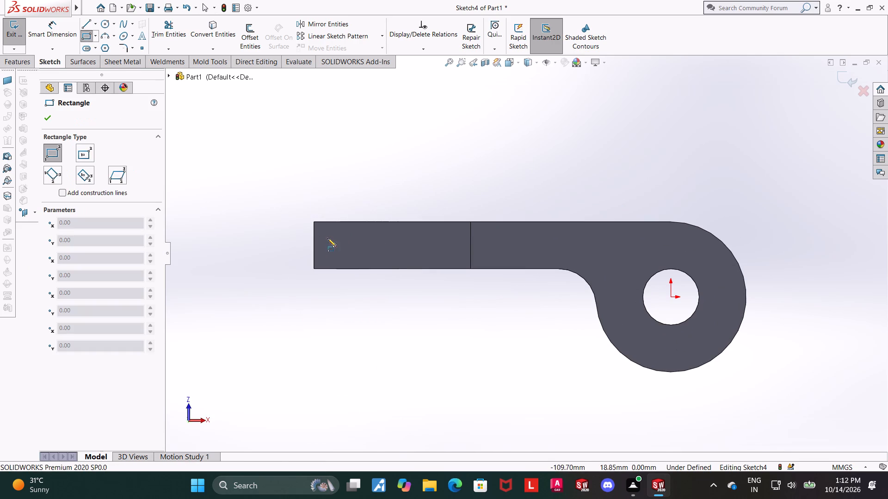
click(315, 236)
click(449, 253)
key(Escape)
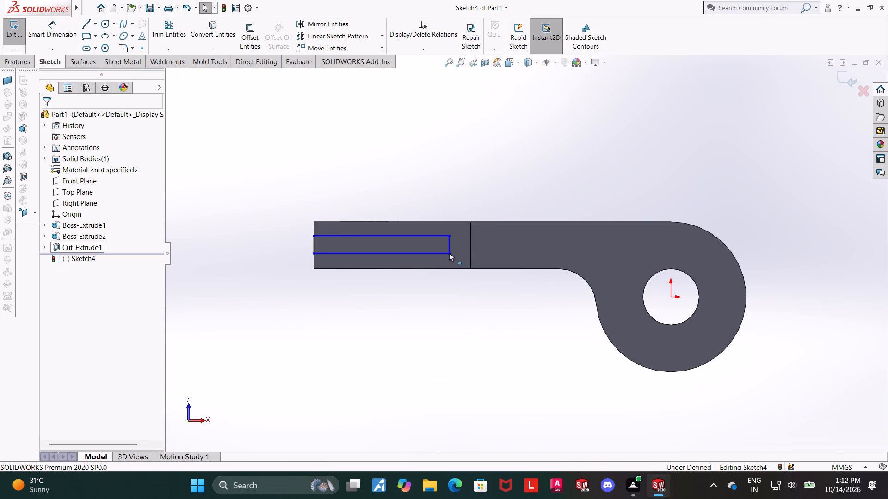
key(Escape)
Dimension the distance between the rectangle's two long sides to 2 mm.
click(53, 30)
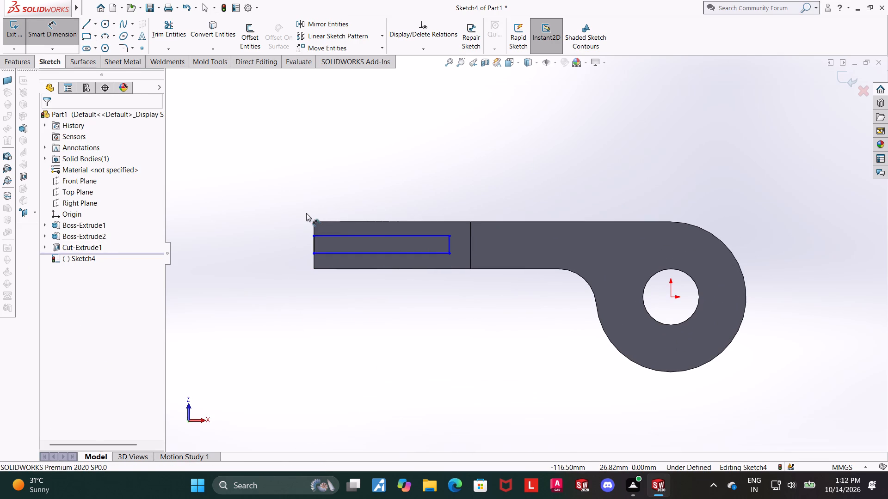
scroll(306, 213, down, 1)
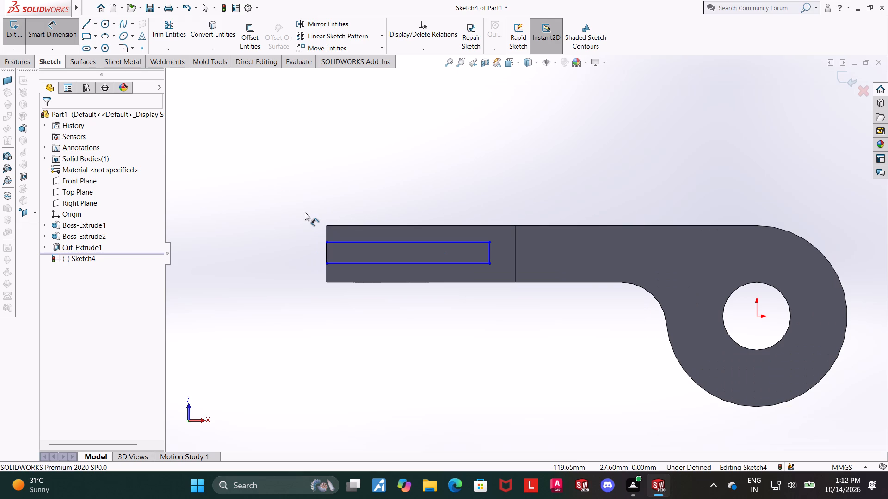
scroll(305, 212, up, 1)
scroll(305, 212, down, 1)
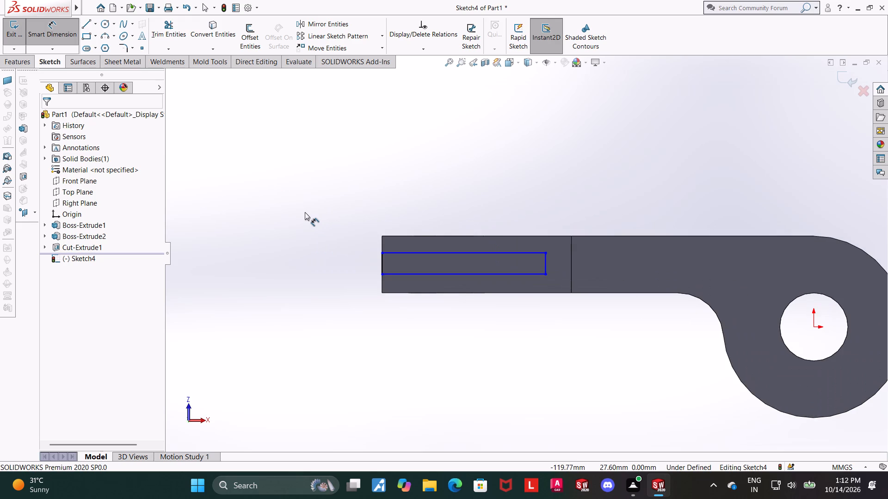
scroll(305, 212, down, 2)
scroll(305, 212, up, 1)
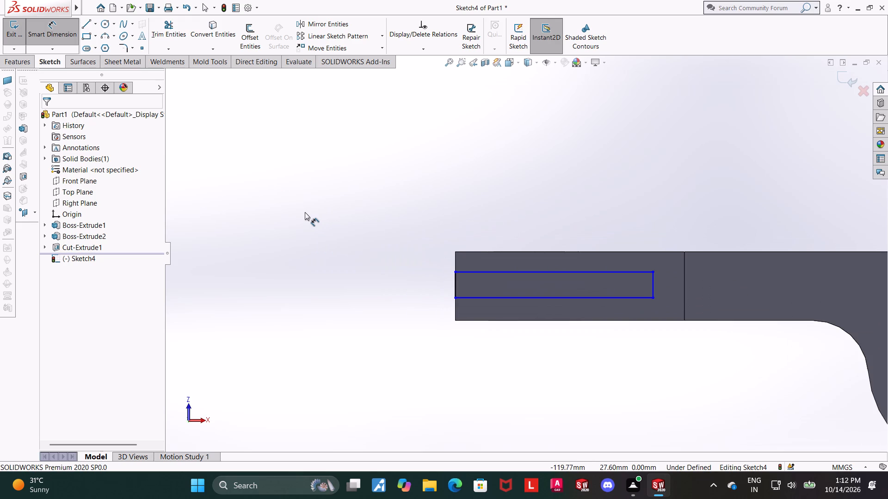
scroll(305, 212, down, 1)
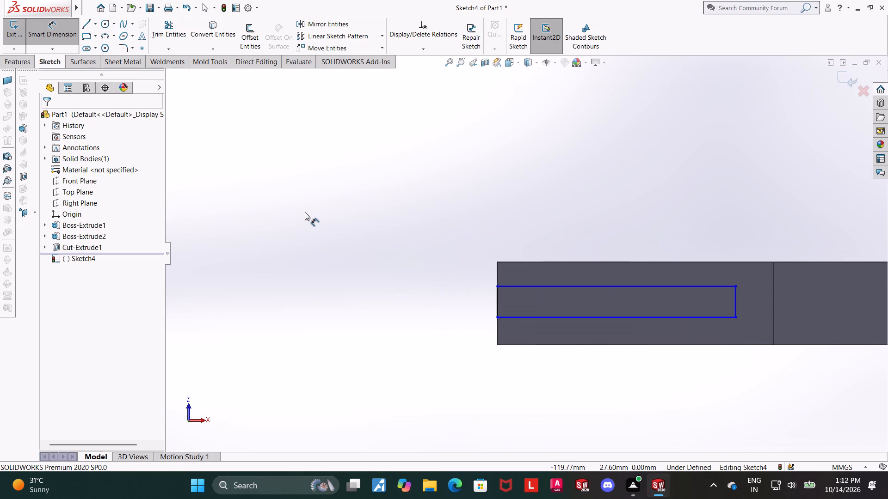
scroll(305, 212, up, 1)
scroll(305, 212, down, 2)
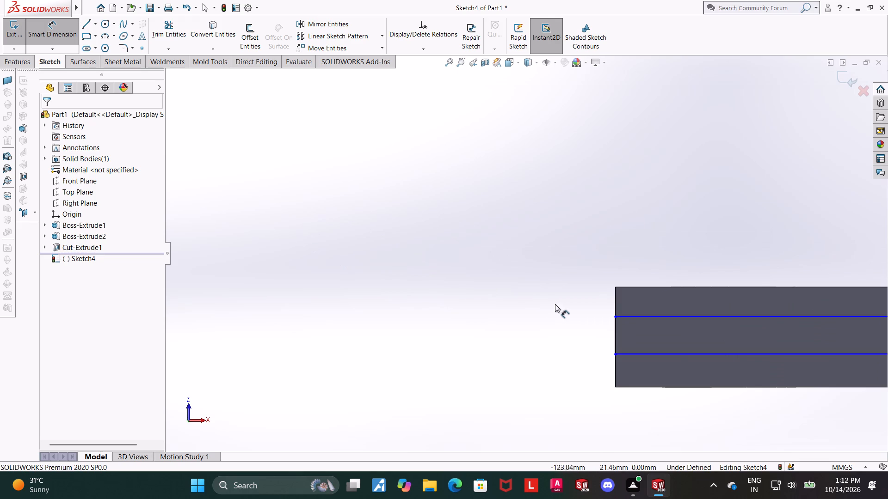
scroll(707, 329, up, 4)
scroll(684, 288, up, 2)
scroll(640, 276, down, 3)
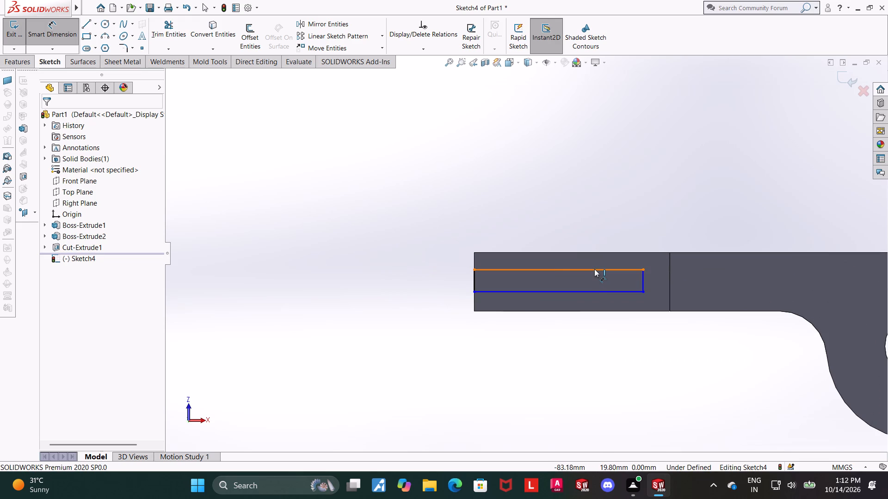
click(594, 268)
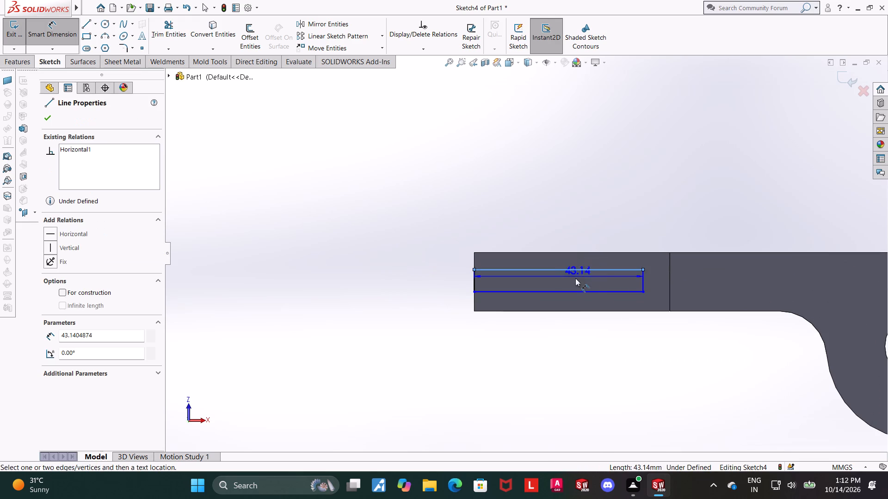
click(574, 291)
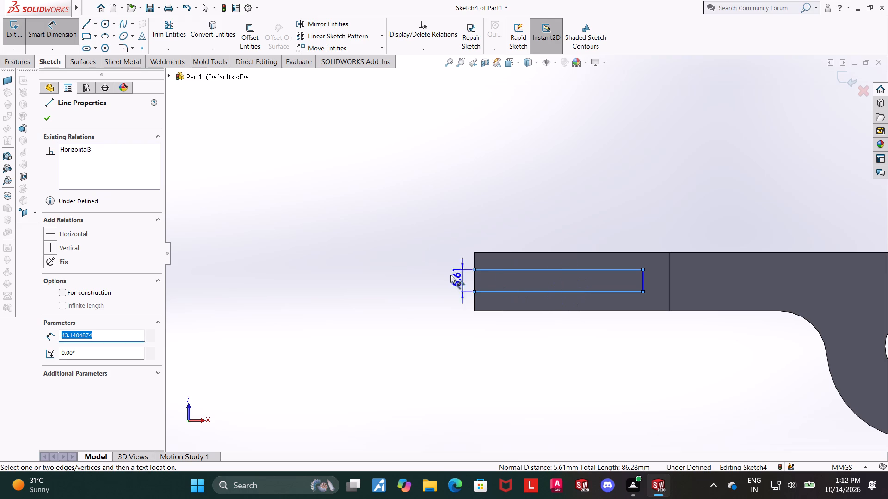
click(411, 274)
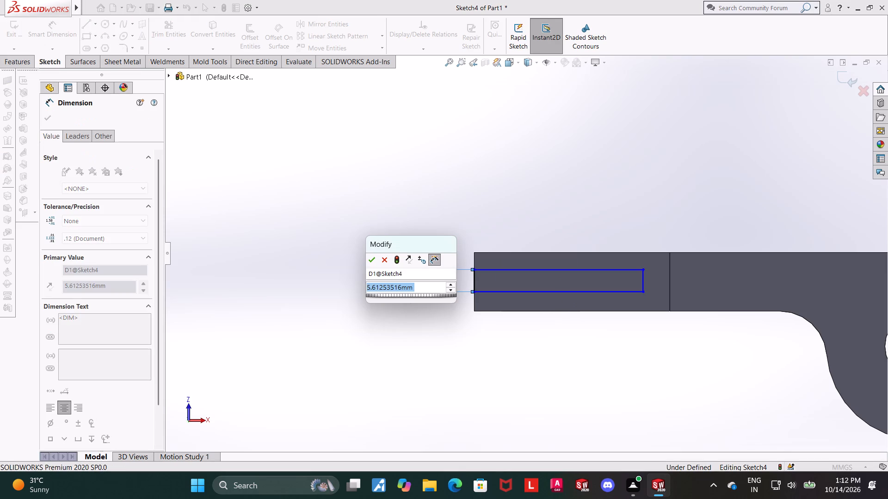
key(2)
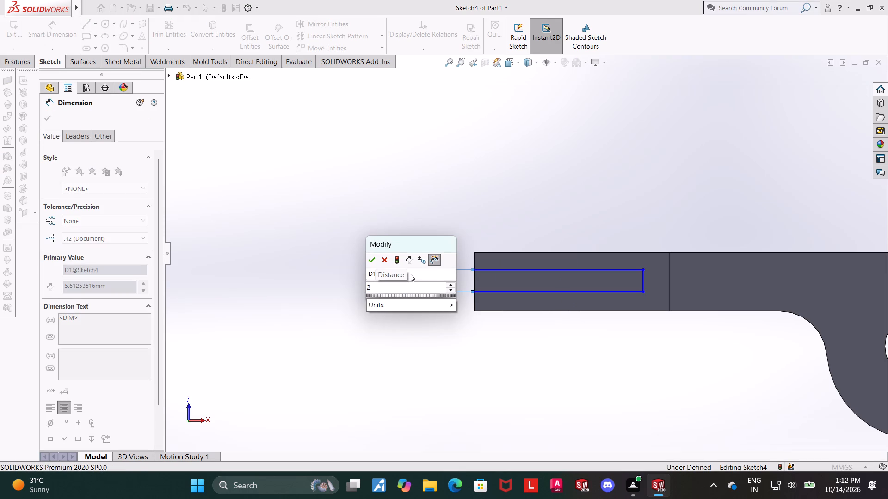
key(Return)
scroll(560, 278, up, 3)
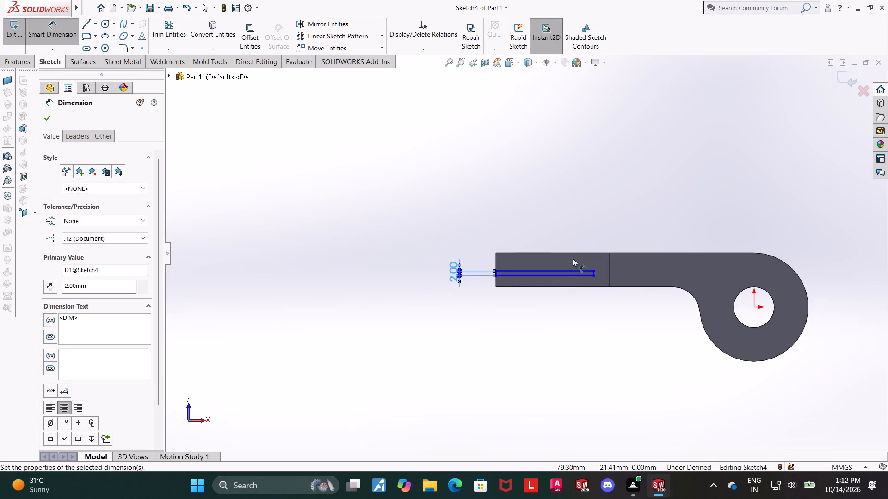
scroll(573, 258, down, 5)
key(Escape)
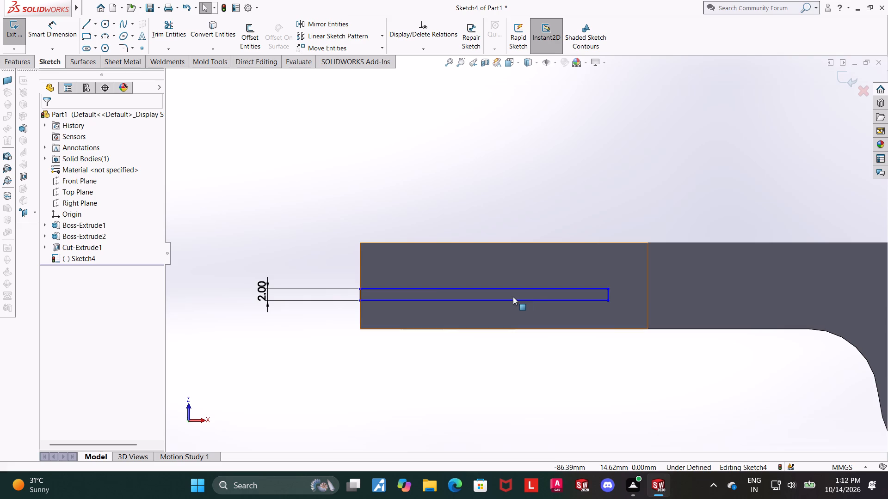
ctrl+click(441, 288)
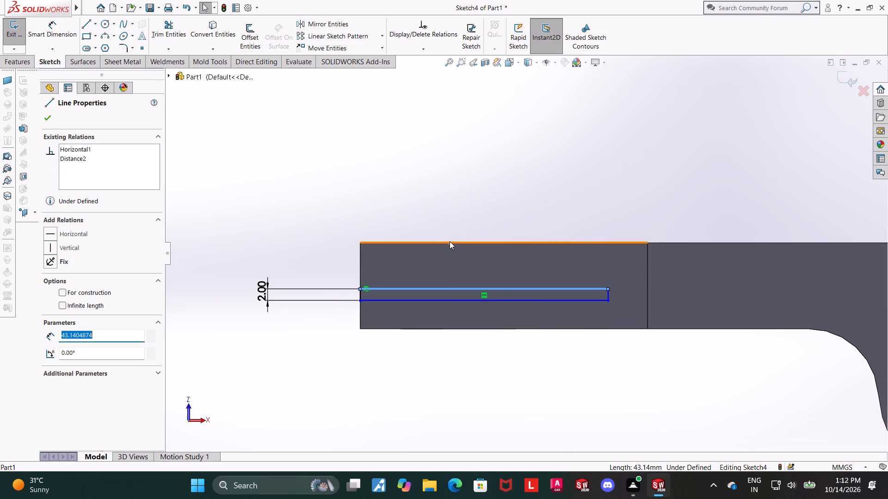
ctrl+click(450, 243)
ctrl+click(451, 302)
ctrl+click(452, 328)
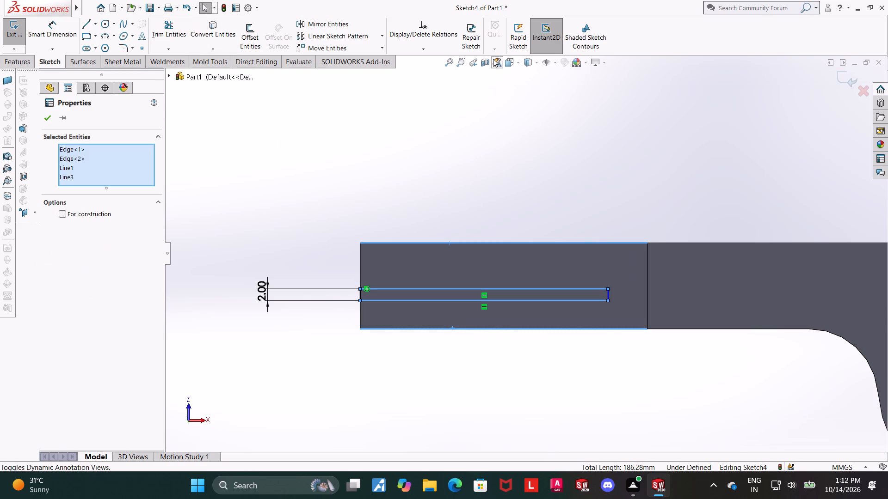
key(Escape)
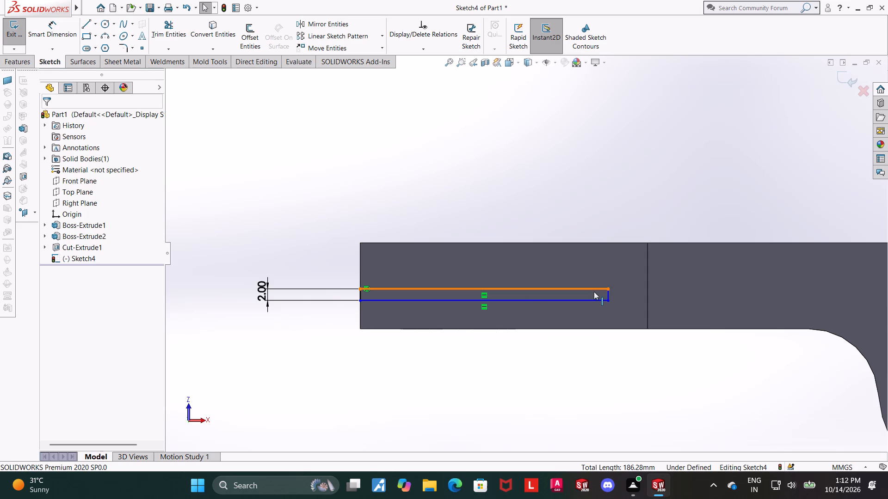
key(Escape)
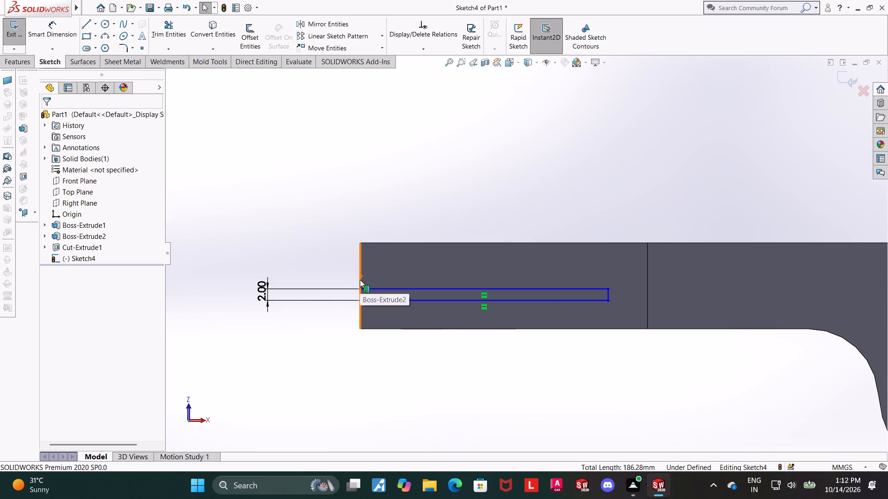
Centre the slot rectangle in the tab's thickness with a Horizontal relation between its inner end line's midpoint and the tab's inner edge midpoint.
click(647, 285)
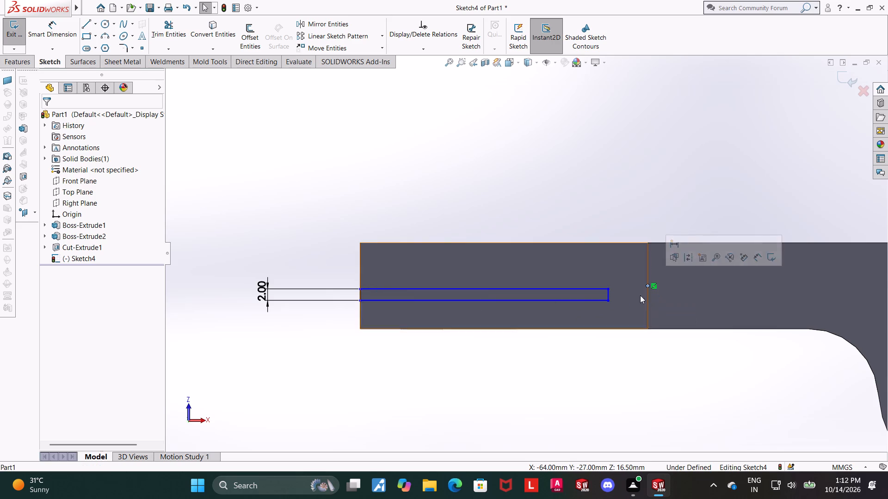
ctrl+click(608, 296)
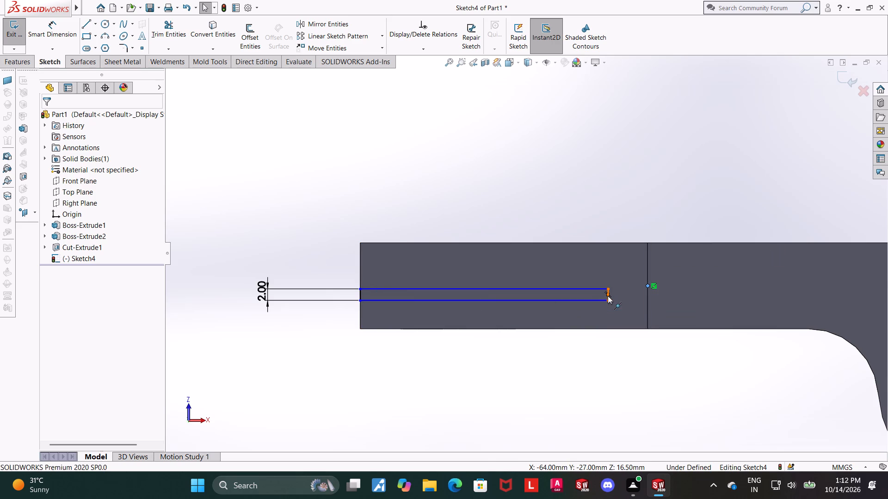
click(55, 286)
key(Escape)
Dimension the slot rectangle's length to 34 mm between its two short sides and exit the sketch.
scroll(661, 230, up, 2)
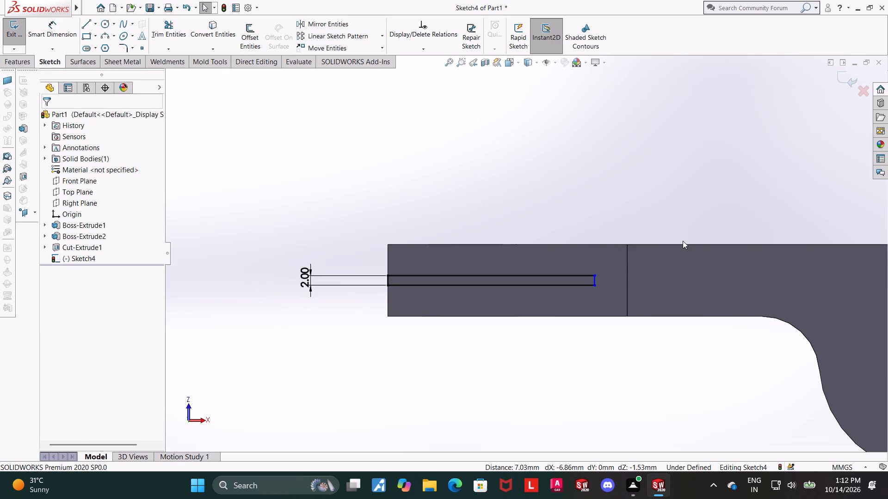
click(731, 204)
scroll(710, 215, down, 1)
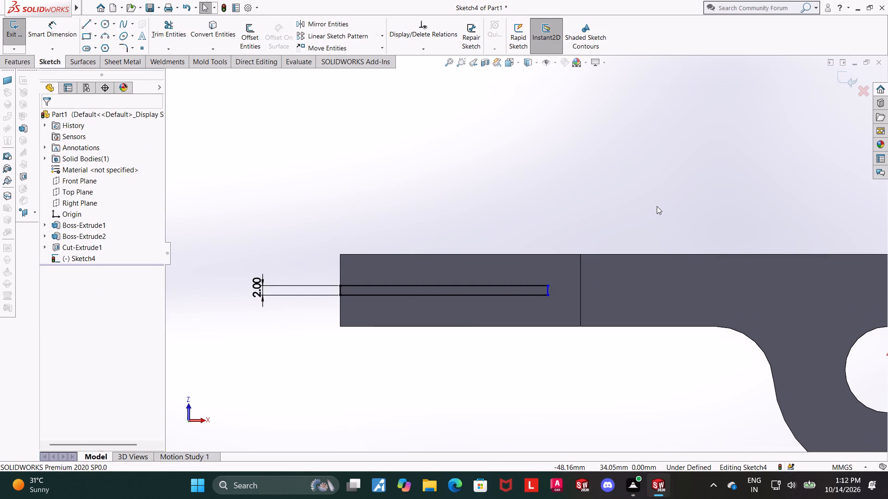
scroll(657, 206, up, 1)
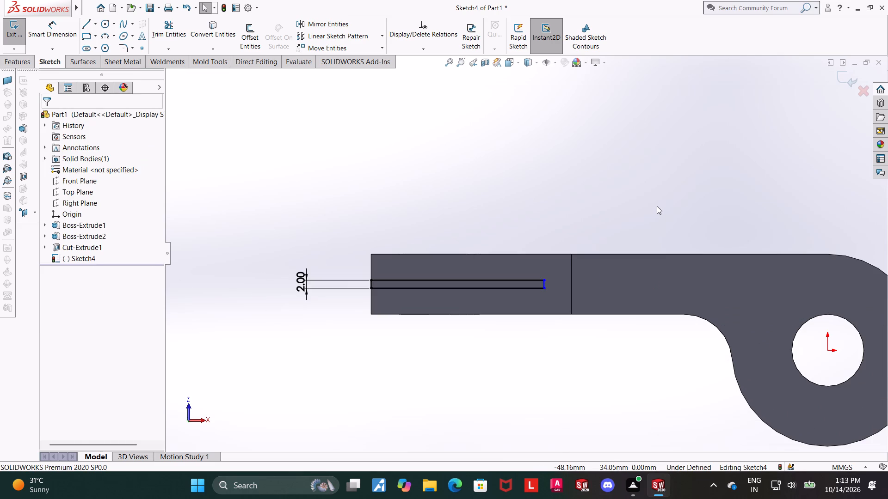
scroll(657, 206, up, 1)
scroll(635, 206, down, 1)
key(Escape)
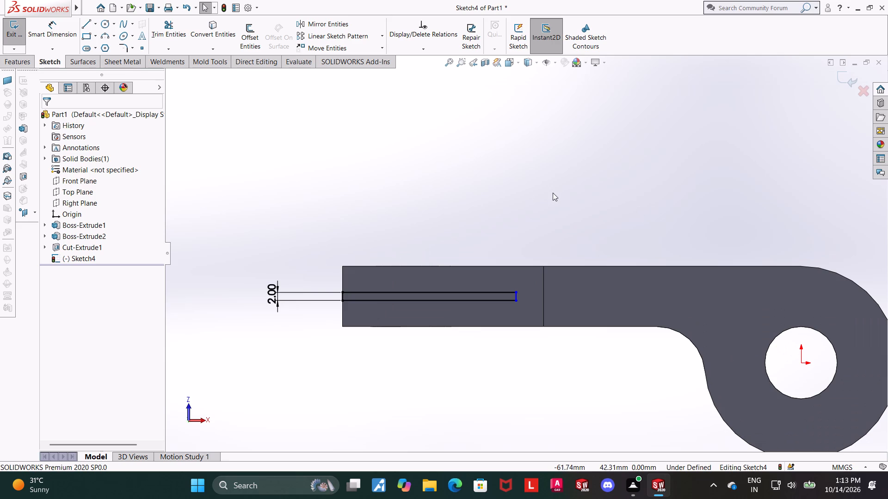
click(55, 33)
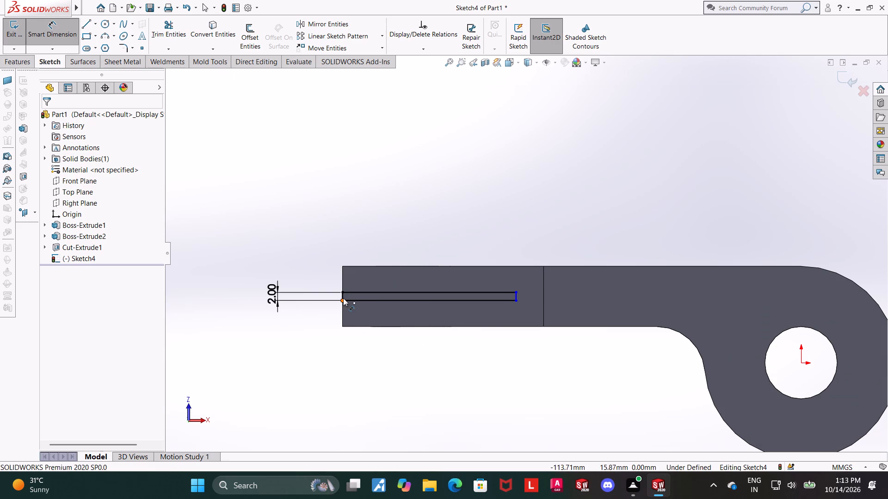
click(342, 295)
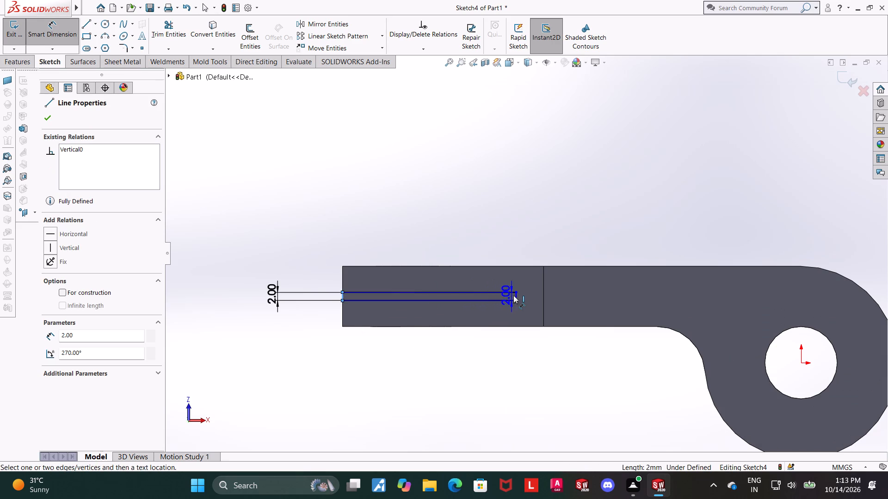
click(514, 295)
click(466, 347)
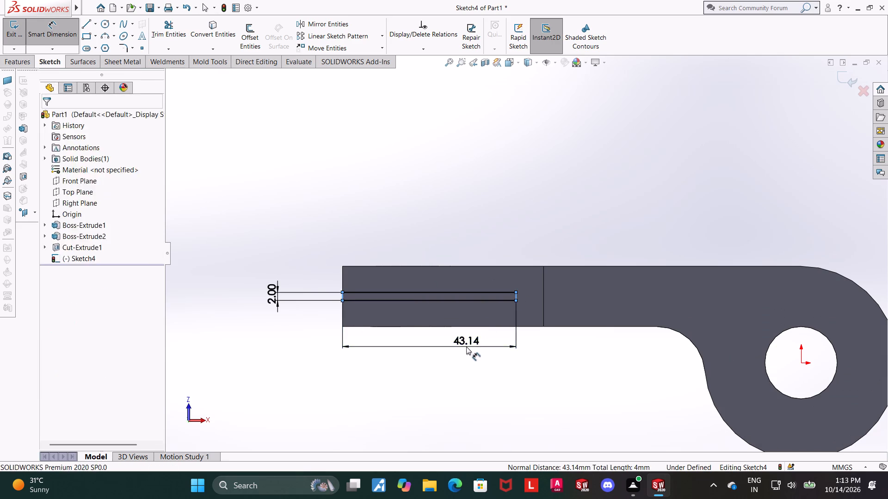
text(34)
key(Return)
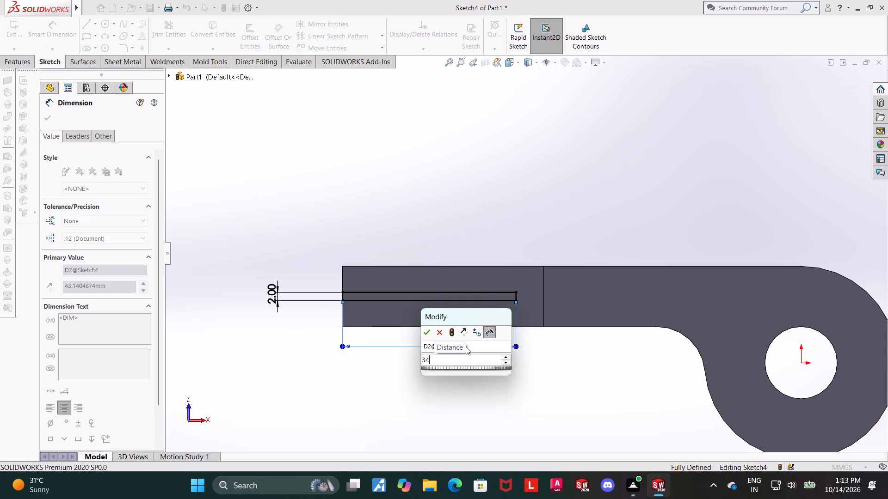
key(Escape)
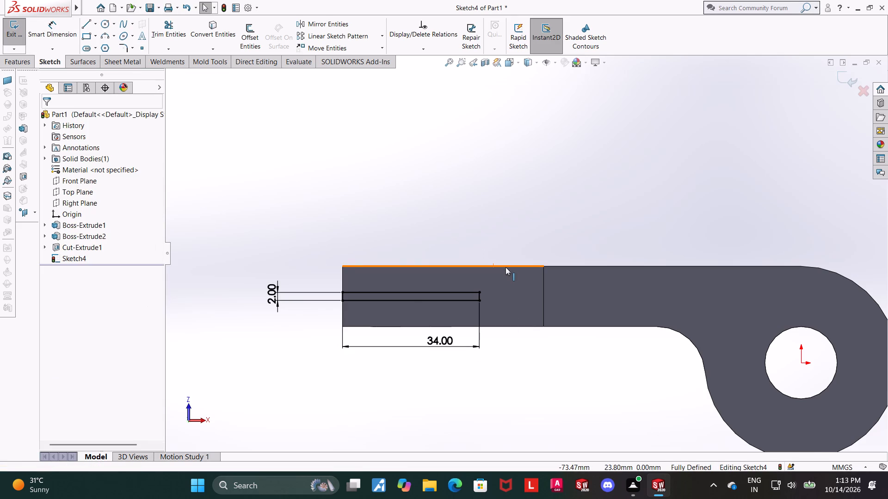
scroll(506, 267, up, 1)
scroll(506, 267, down, 1)
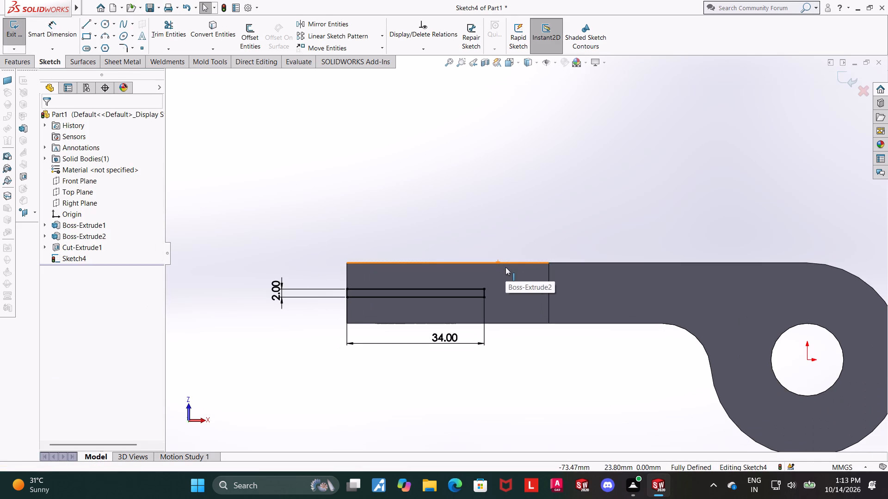
click(839, 80)
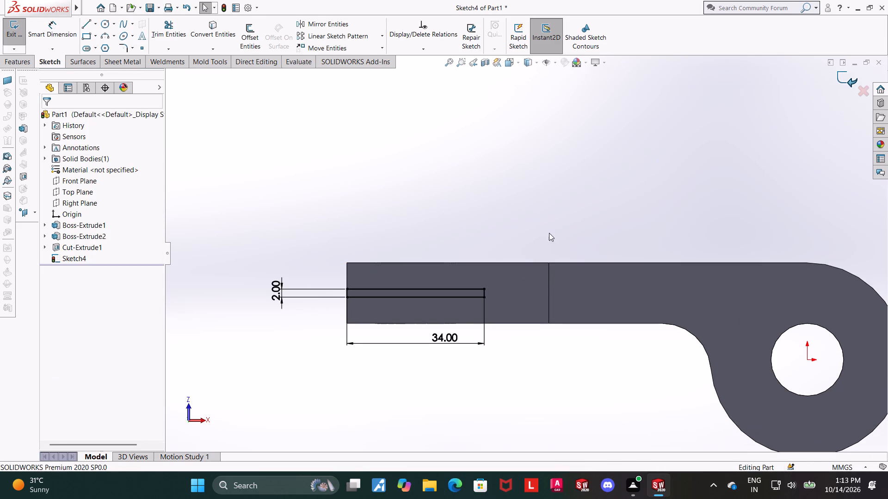
Cut the slot rectangle across the tab with Extruded Cut, using the Up To Next end condition.
middle_drag(552, 243, 551, 79)
scroll(542, 212, up, 3)
scroll(504, 343, up, 1)
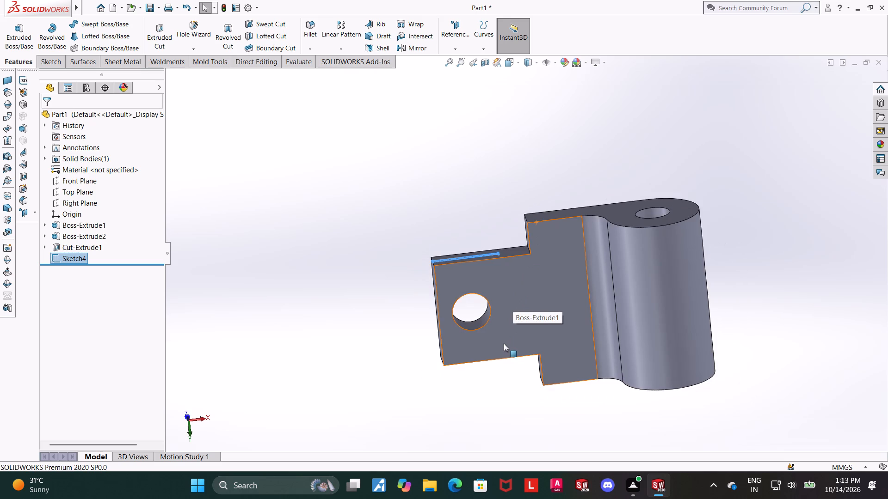
middle_drag(496, 350, 498, 281)
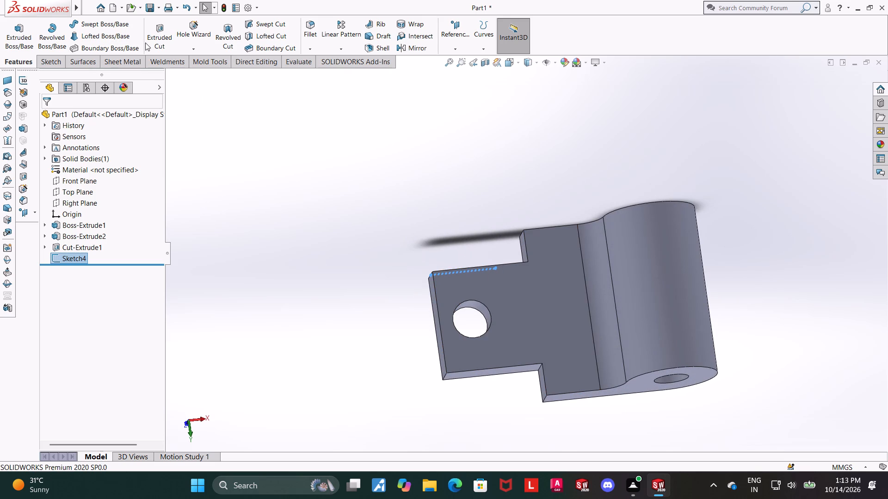
click(160, 35)
middle_drag(358, 284, 365, 256)
click(62, 175)
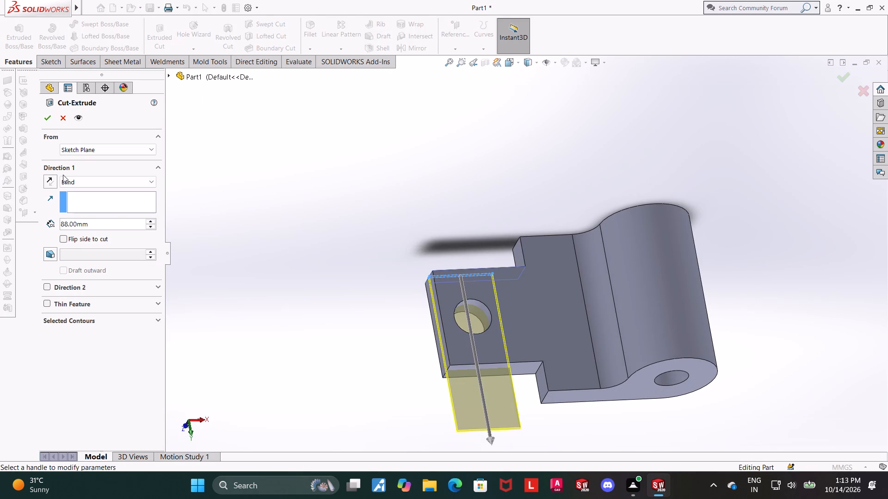
click(65, 176)
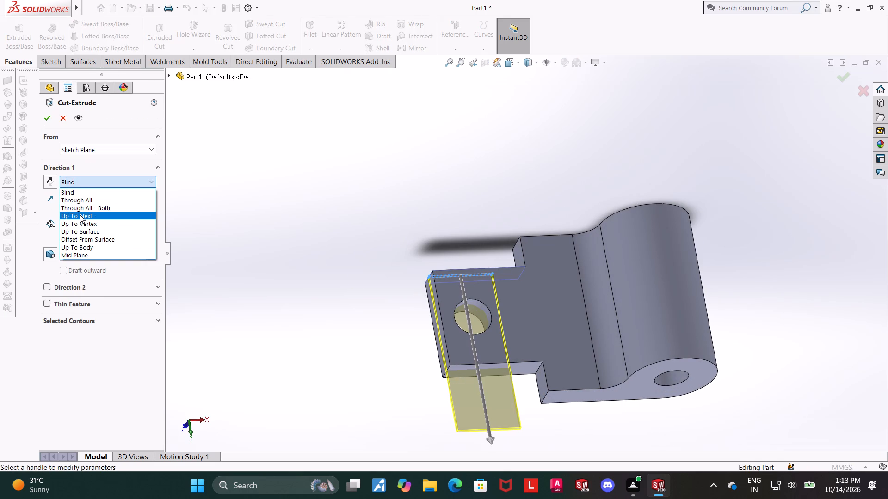
click(80, 215)
click(48, 122)
click(293, 202)
Examine the thin slot in the tab and the part's overall shape from several angles.
scroll(369, 260, up, 1)
middle_drag(368, 261, 354, 197)
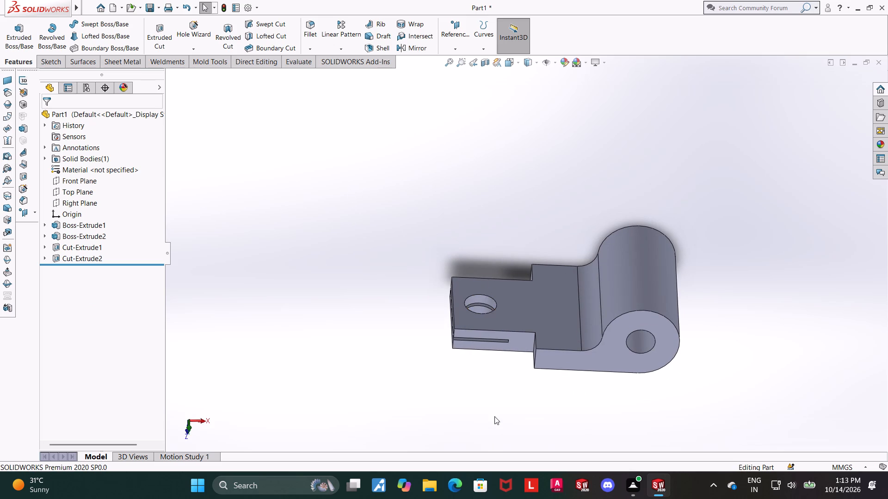
middle_drag(494, 415, 528, 356)
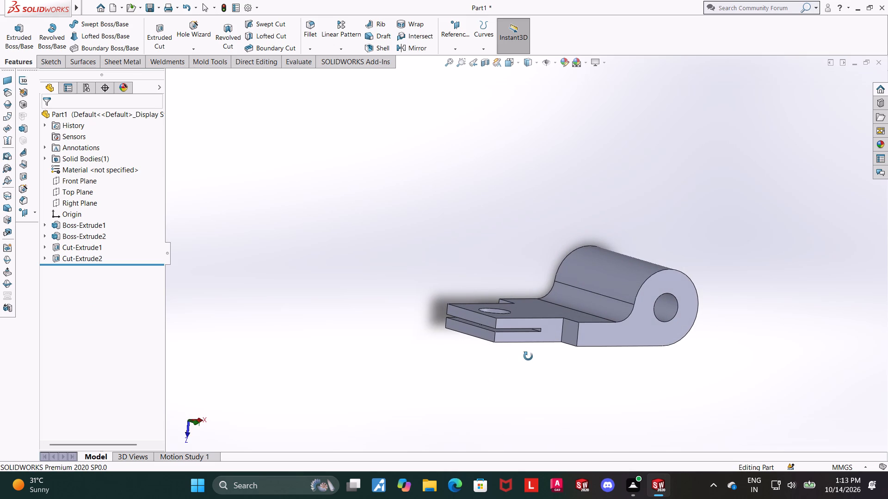
middle_drag(528, 356, 543, 358)
middle_drag(543, 358, 543, 371)
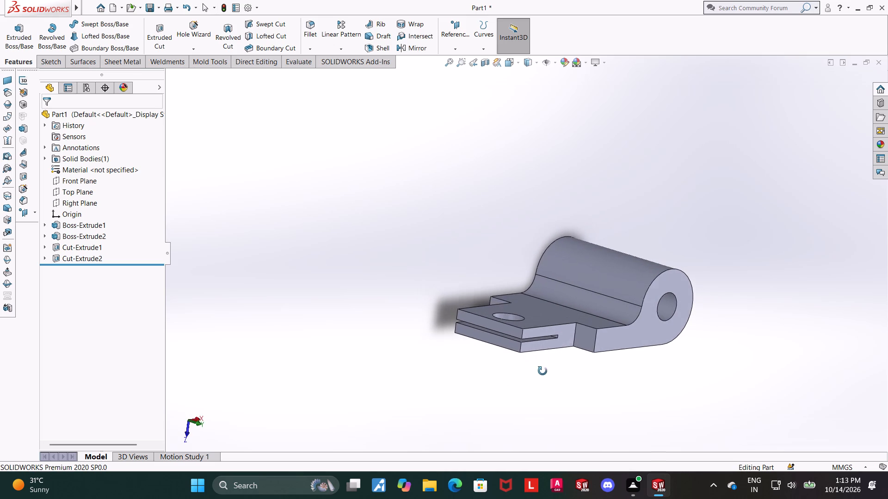
middle_drag(543, 371, 542, 371)
scroll(614, 308, down, 1)
middle_drag(611, 310, 592, 327)
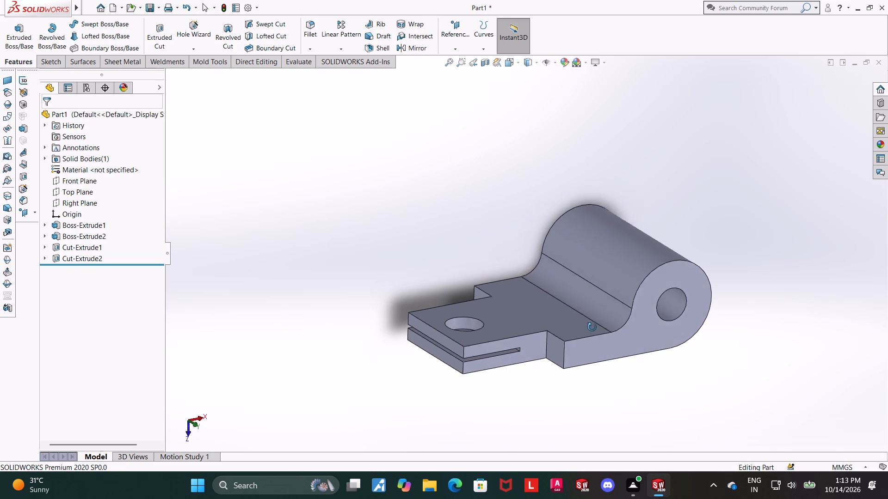
middle_drag(592, 327, 583, 369)
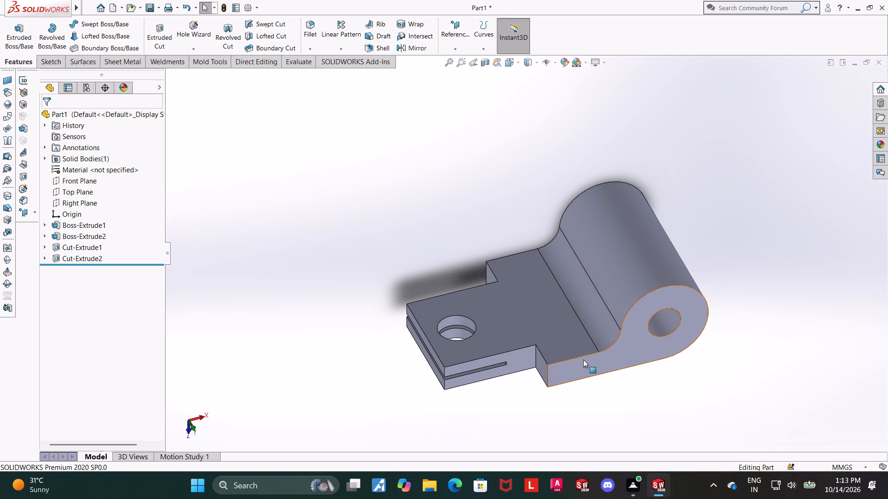
scroll(583, 359, up, 1)
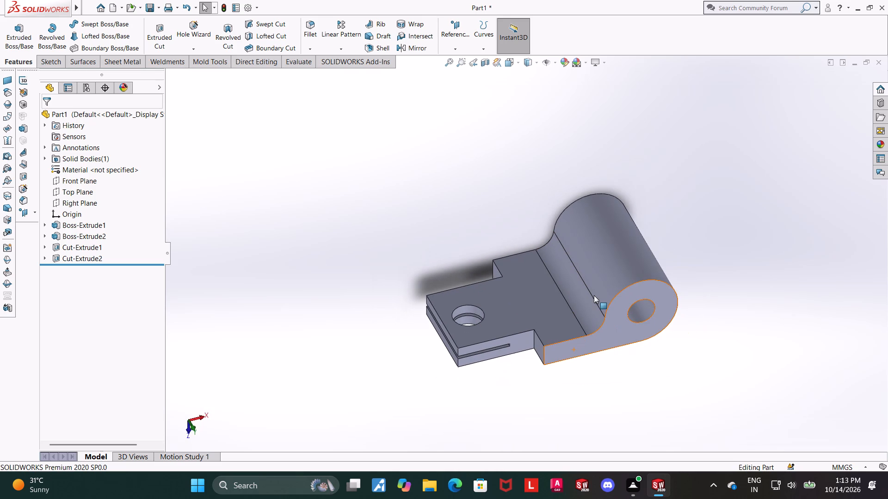
scroll(594, 296, down, 1)
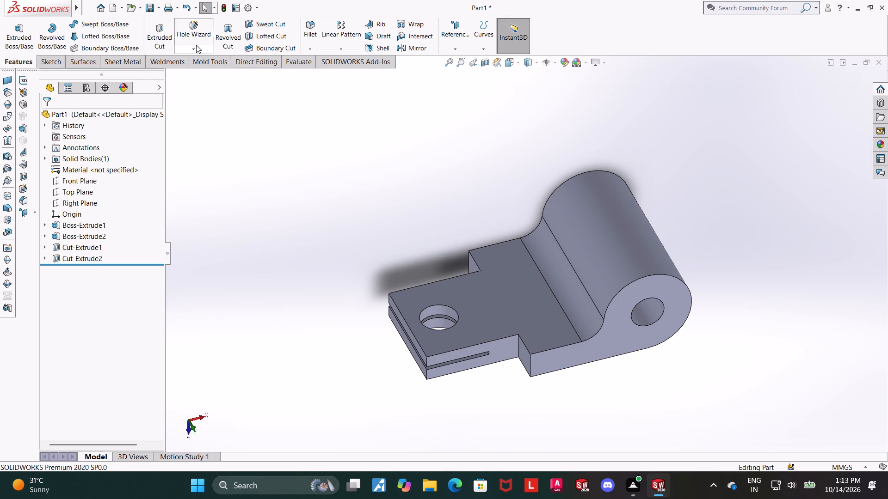
Start a Fillet on the two inner corner edges where the tab meets the wider arm, with a 22 mm radius.
click(314, 29)
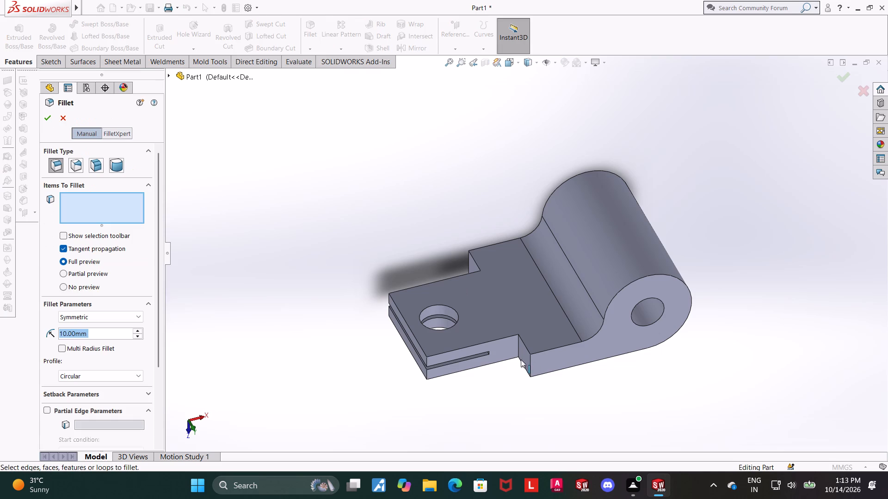
click(519, 350)
middle_drag(518, 312, 567, 387)
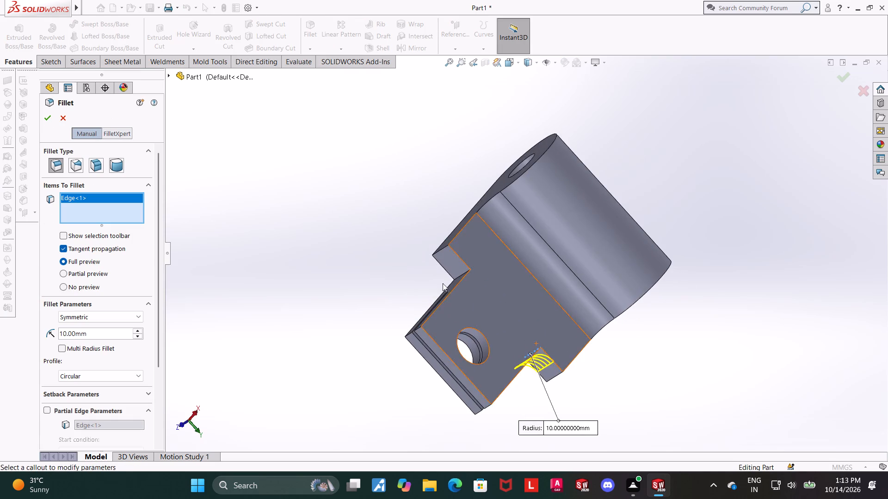
middle_drag(453, 295, 497, 339)
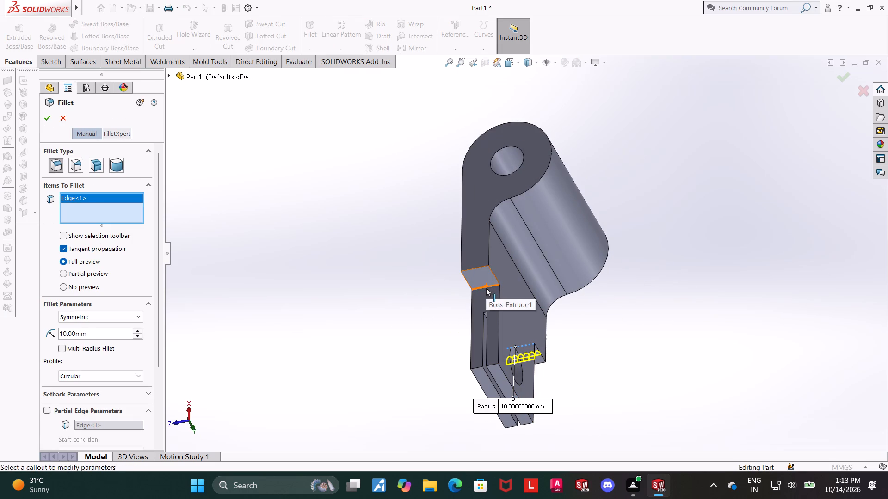
click(486, 288)
text(22)
key(Return)
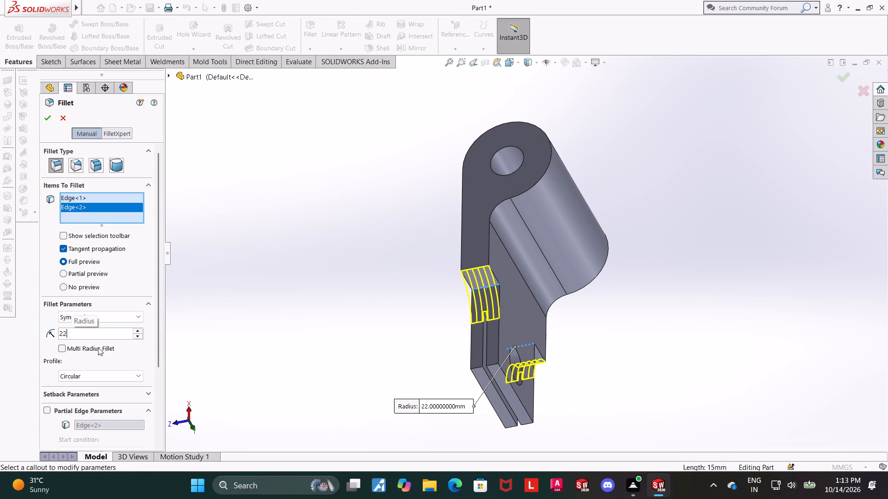
Examine the corner fillet preview relative to the slot's inner end from several angles, including the Top view.
scroll(665, 314, up, 1)
middle_drag(650, 315, 586, 268)
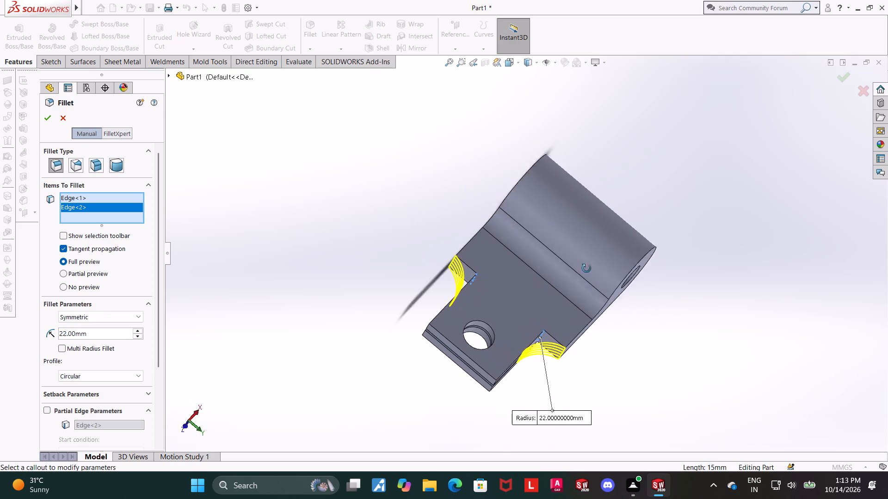
middle_drag(586, 268, 531, 337)
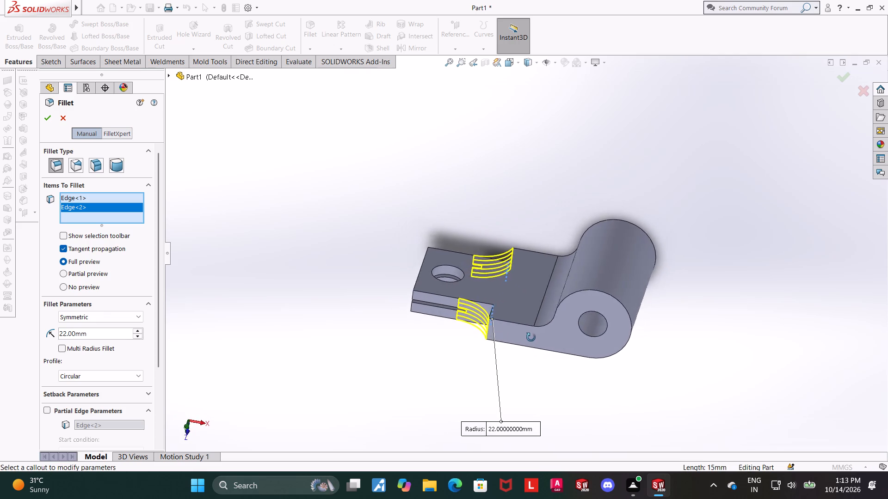
middle_drag(531, 337, 553, 295)
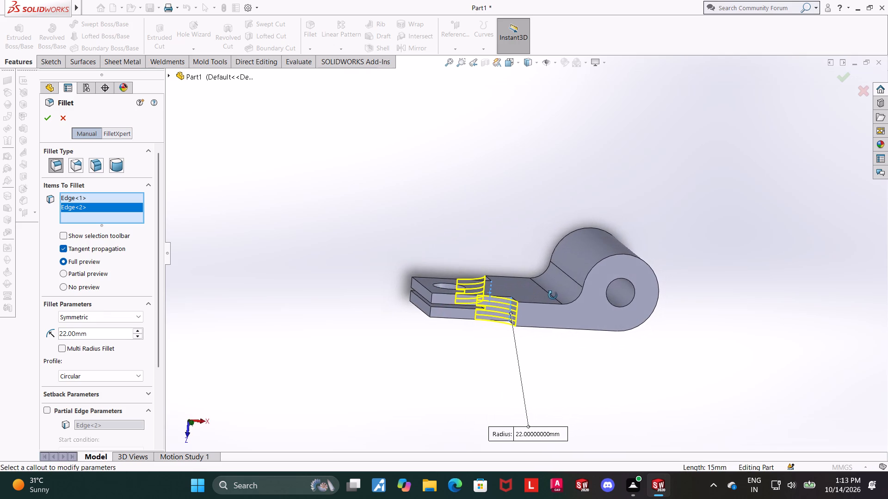
middle_drag(553, 295, 534, 277)
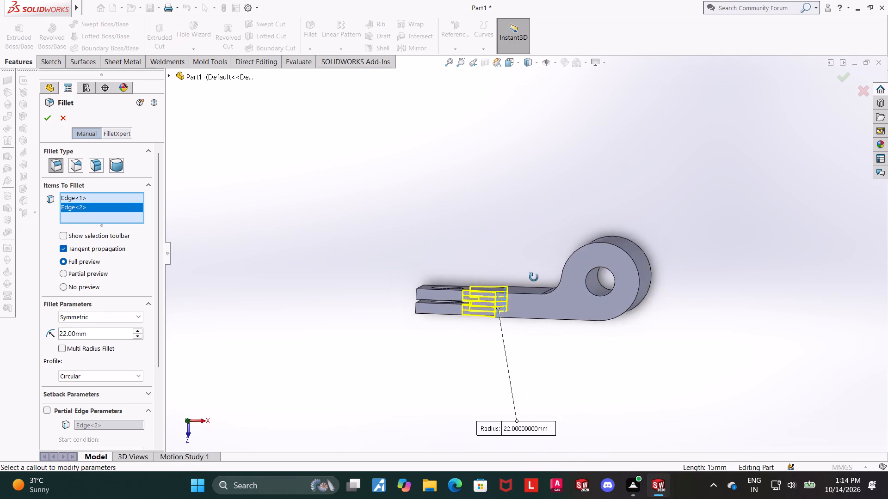
middle_drag(534, 277, 534, 276)
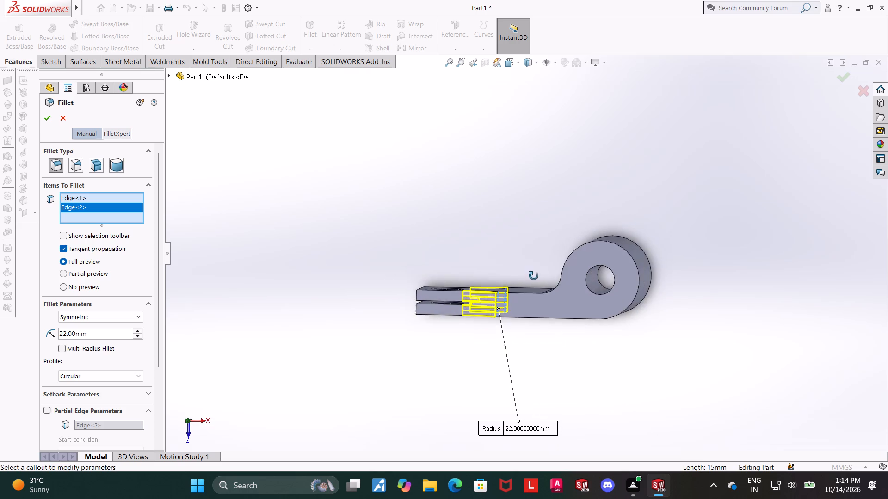
middle_drag(534, 276, 536, 264)
click(506, 65)
click(453, 298)
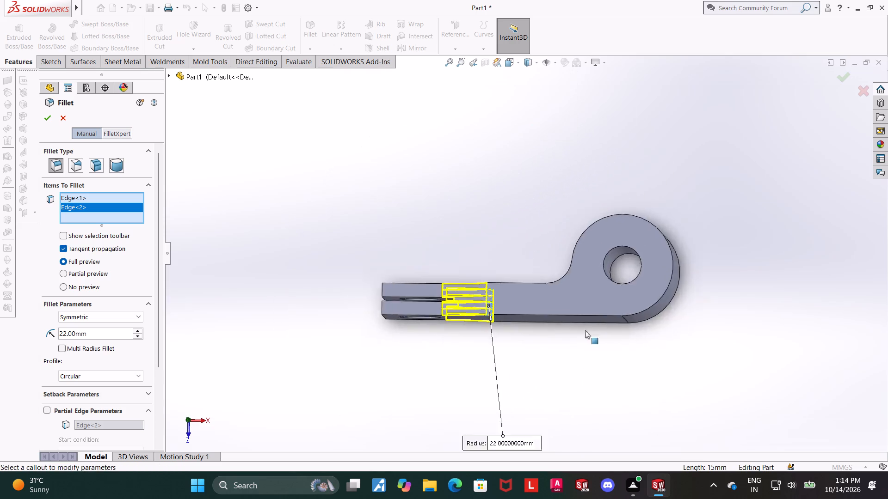
scroll(478, 331, down, 1)
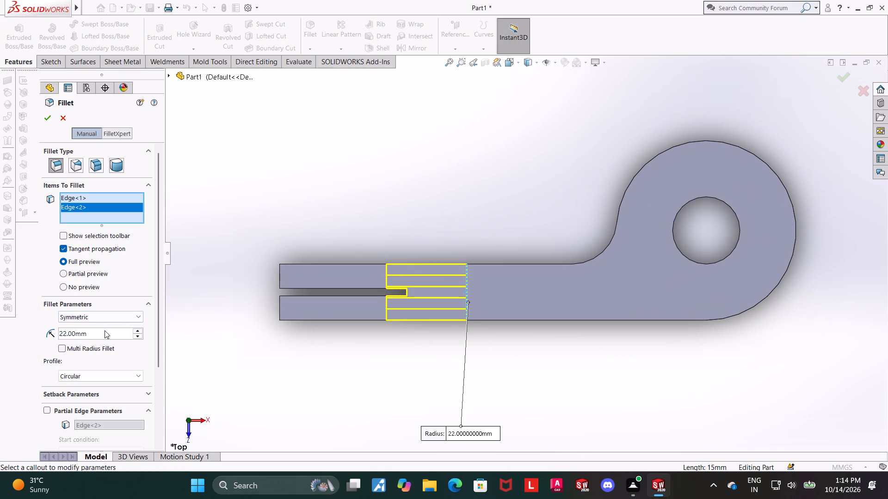
Try a 20 mm radius for the two corner fillets, settle on 15 mm and apply the Fillet.
click(105, 330)
drag(105, 334, 49, 336)
text(20)
key(Return)
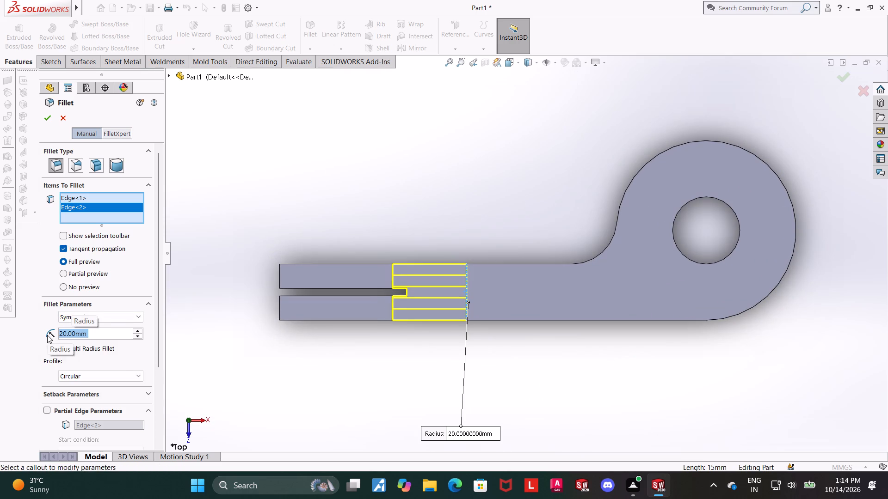
text(15)
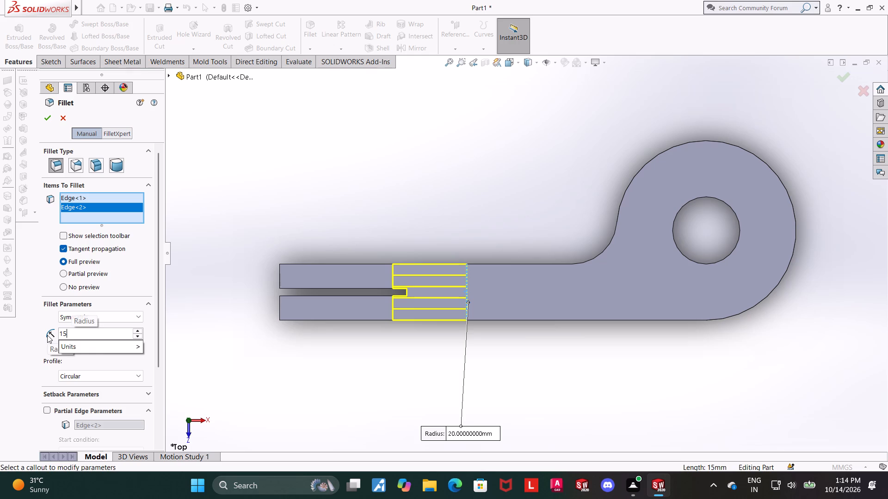
key(Return)
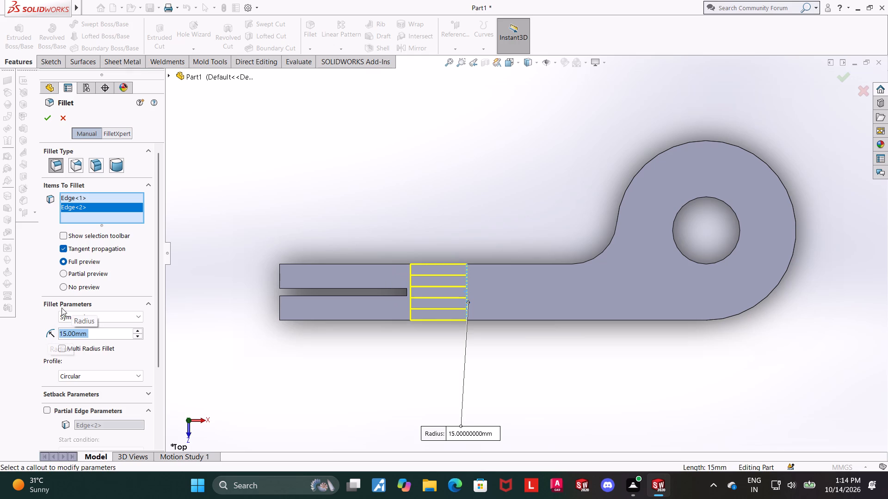
scroll(338, 332, down, 1)
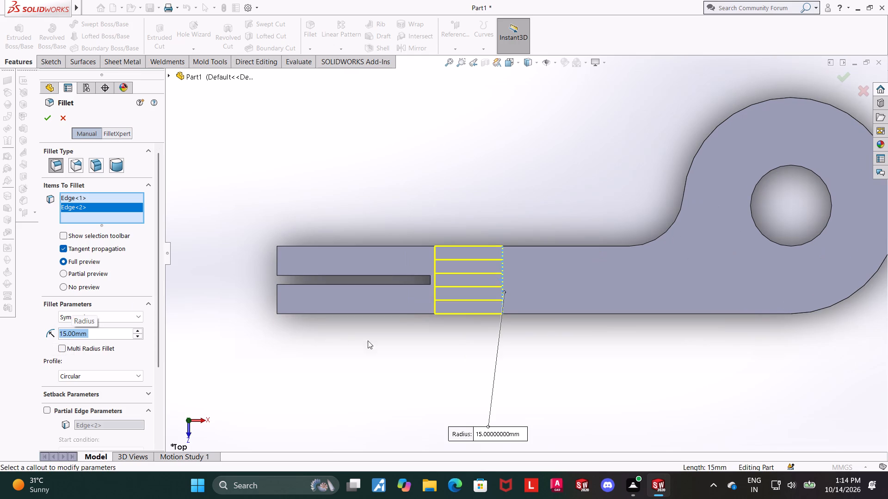
middle_drag(502, 212, 501, 249)
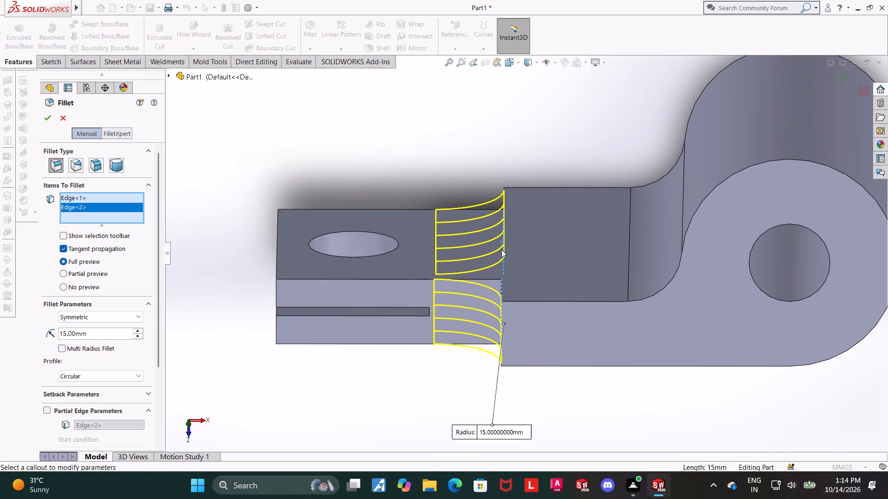
click(50, 118)
Measure the distance from the slot's inner end edge to the start edge of the corner fillet on the tab's side.
scroll(380, 311, down, 2)
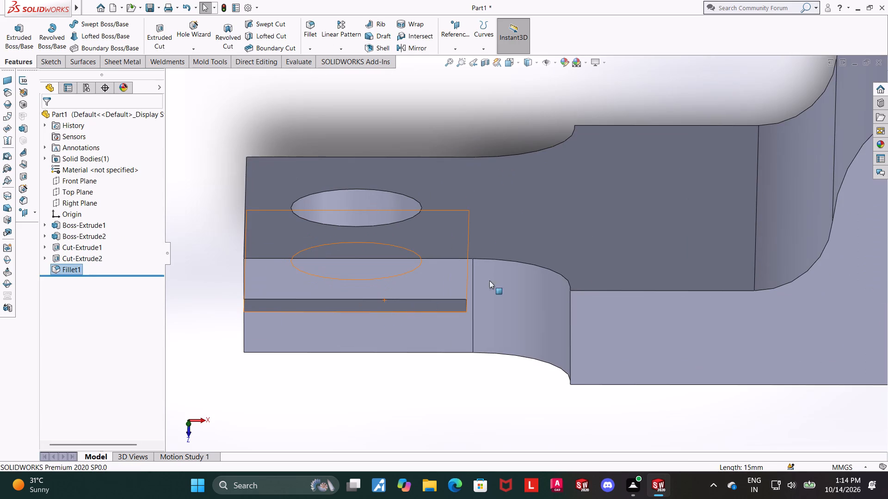
click(301, 60)
click(104, 31)
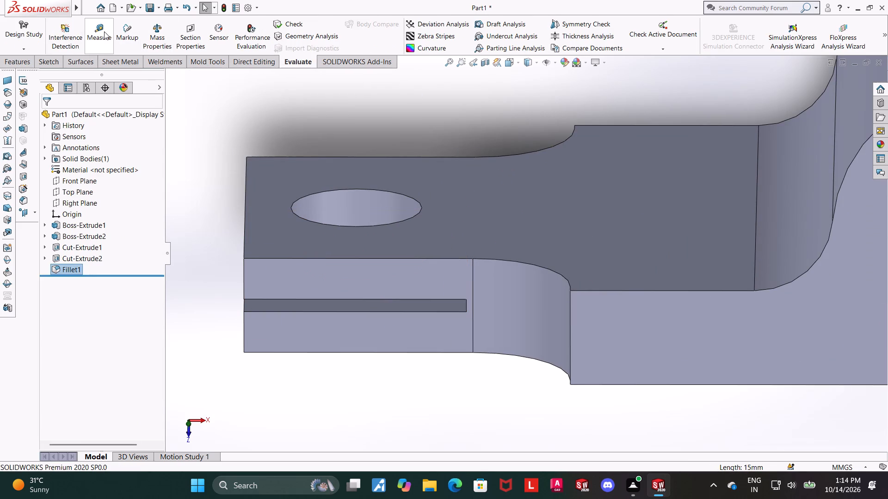
click(467, 308)
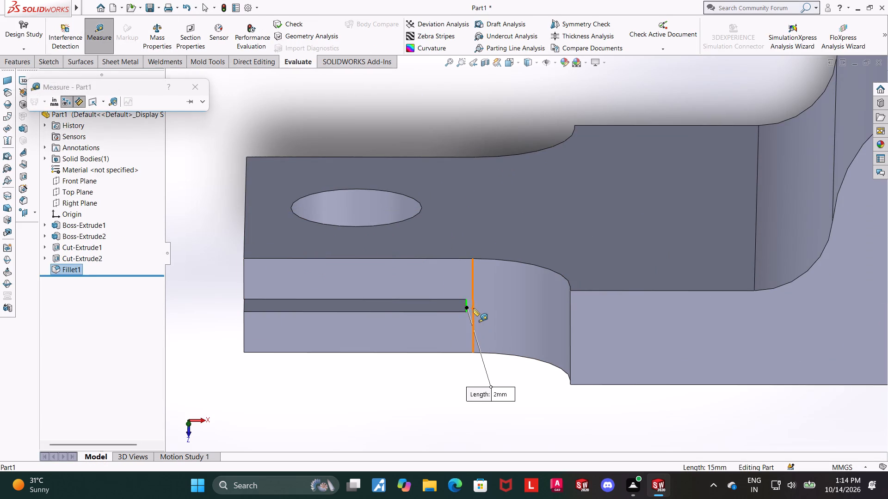
click(473, 308)
scroll(481, 324, down, 2)
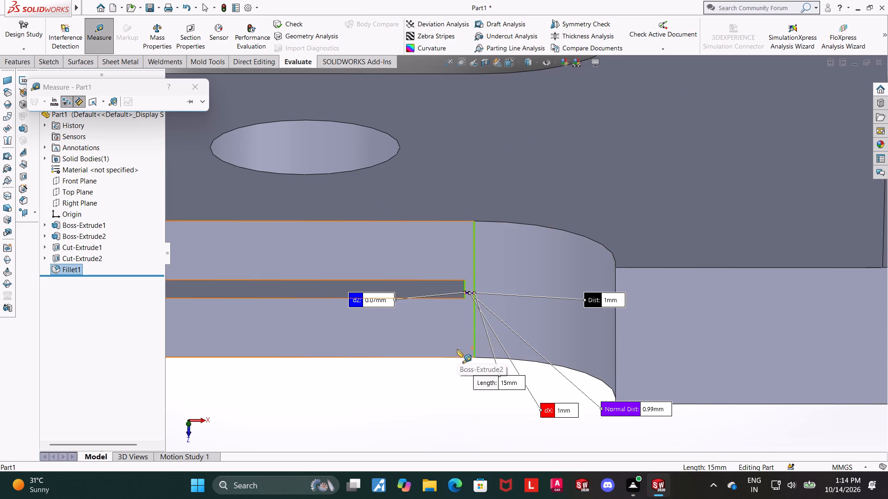
scroll(457, 349, up, 1)
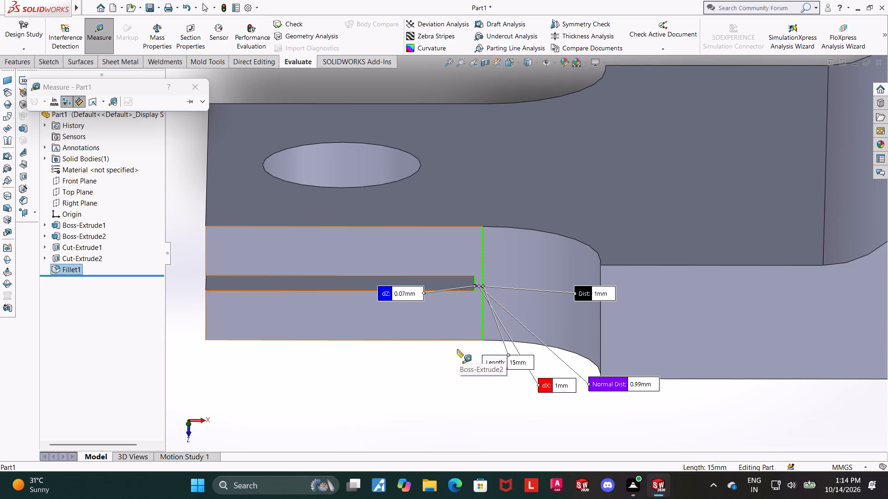
key(Escape)
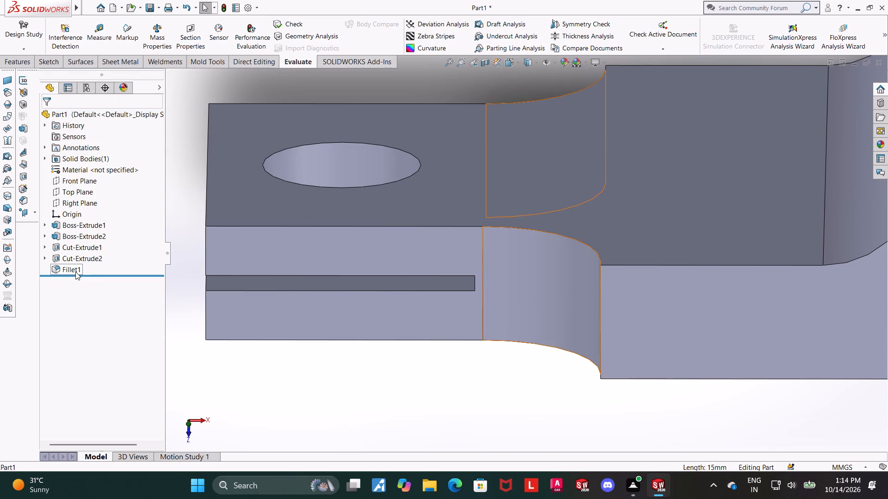
Edit the corner fillet feature, trying a 12 mm radius and then applying 14 mm.
click(75, 272)
click(88, 248)
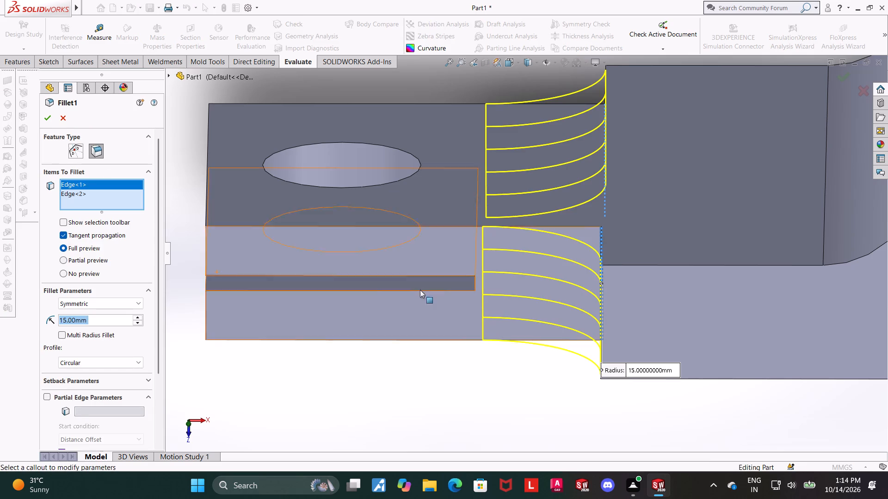
key(1)
key(2)
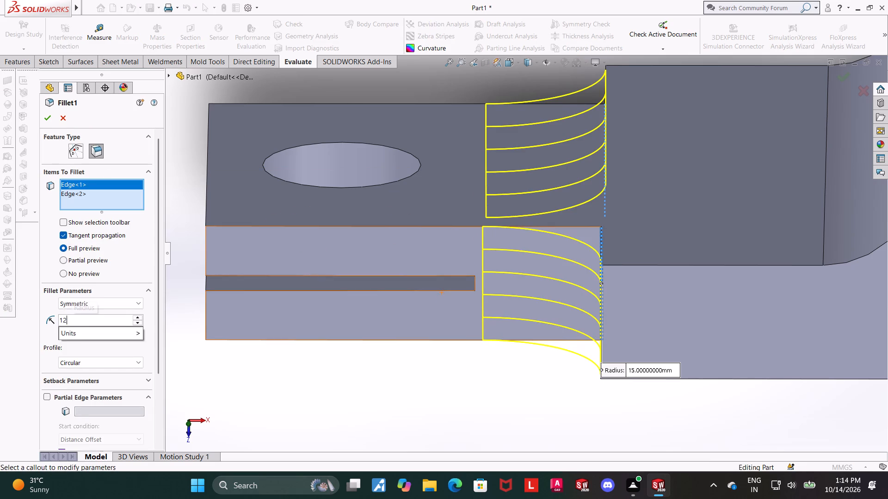
key(Return)
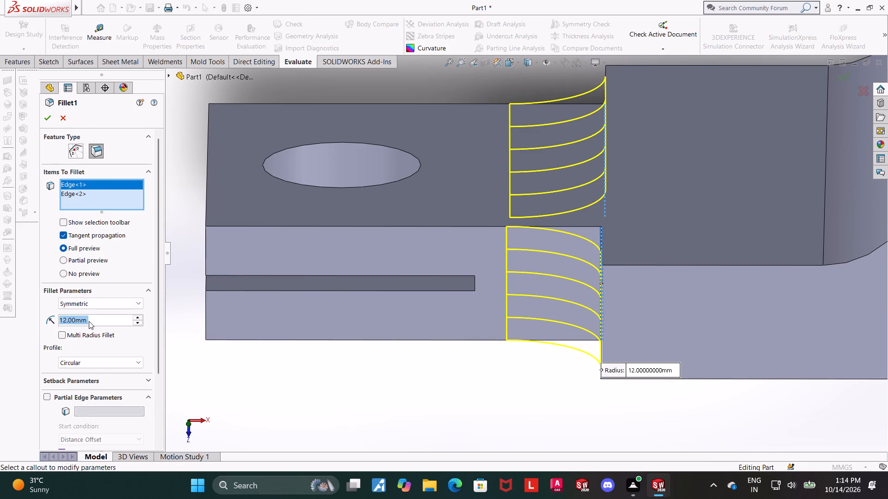
text(14)
key(Return)
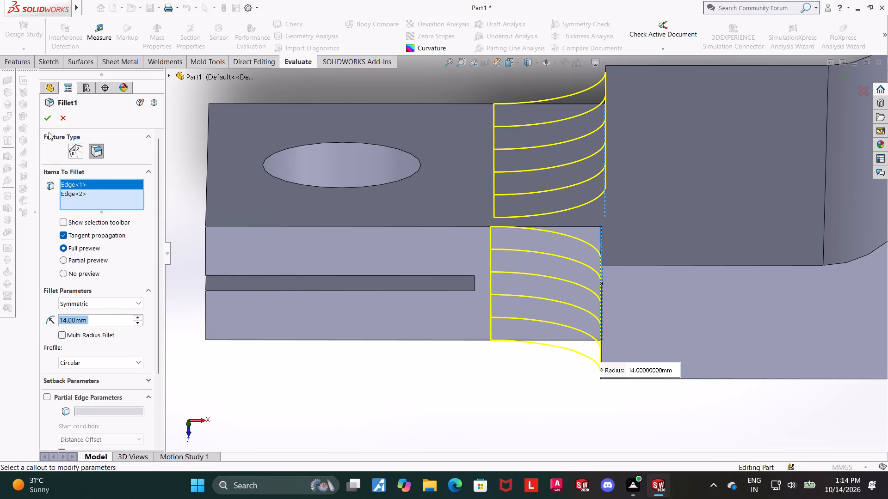
click(46, 120)
Measure the distance between the slot's inner end edge and the edited corner fillet's start edge.
click(99, 31)
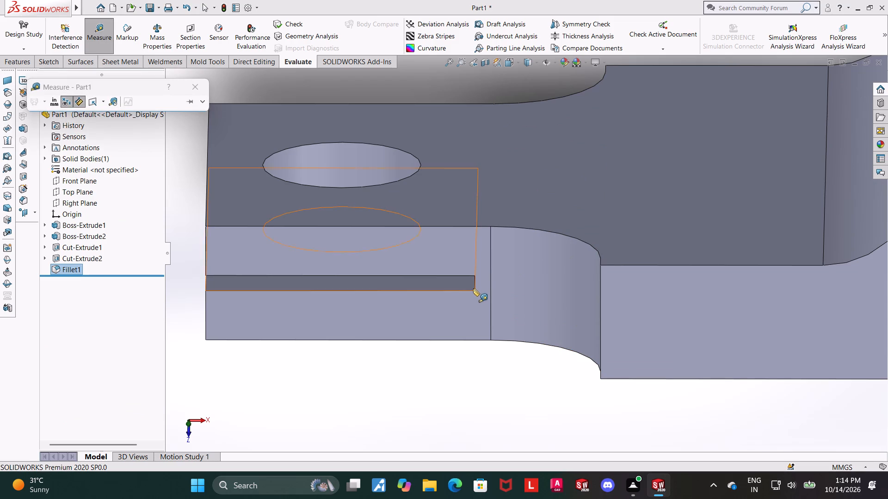
scroll(479, 285, down, 5)
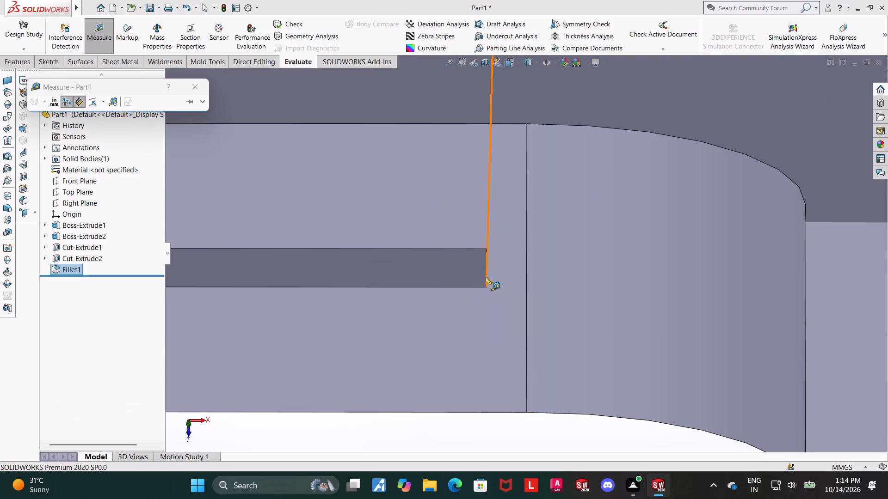
middle_drag(488, 276, 497, 298)
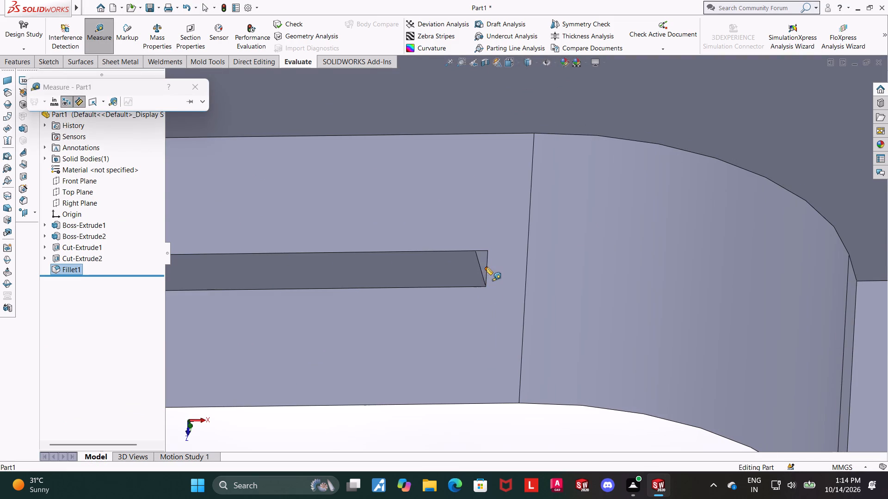
click(487, 263)
click(526, 266)
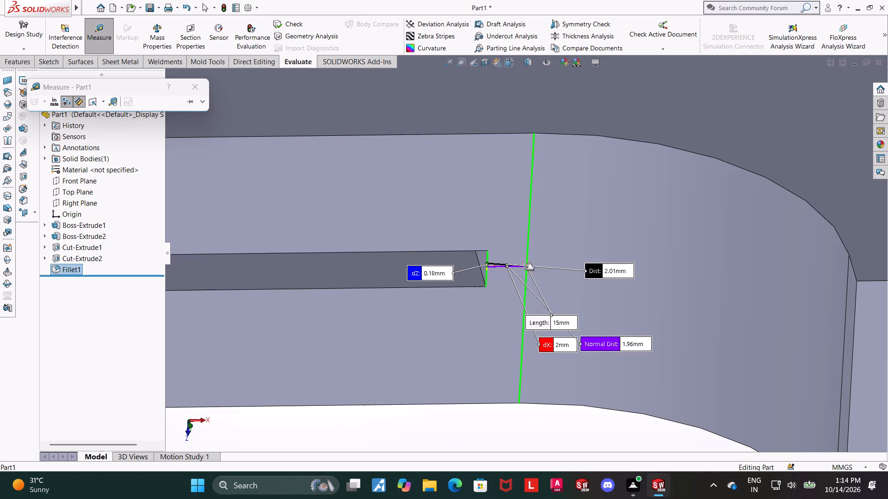
scroll(544, 383, up, 3)
key(Escape)
key(Escape)
Examine the whole part from oblique angles, including the slotted tab and its filleted corners.
scroll(544, 383, up, 8)
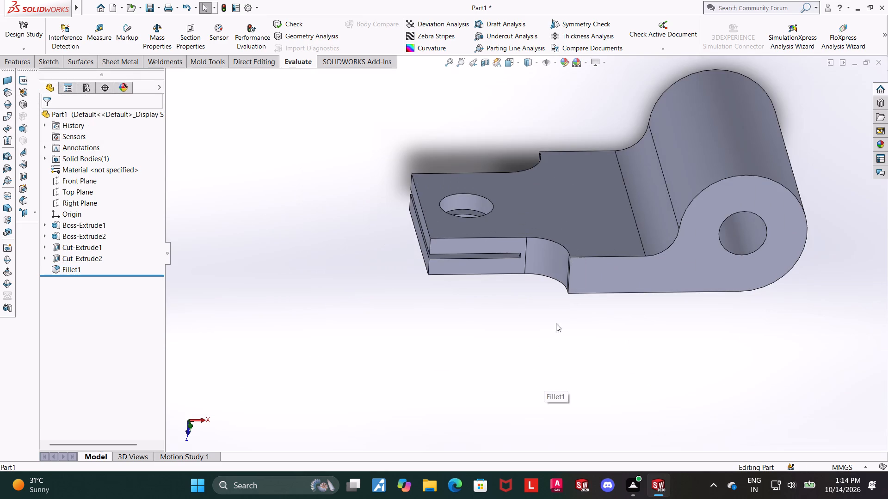
middle_drag(560, 319, 566, 298)
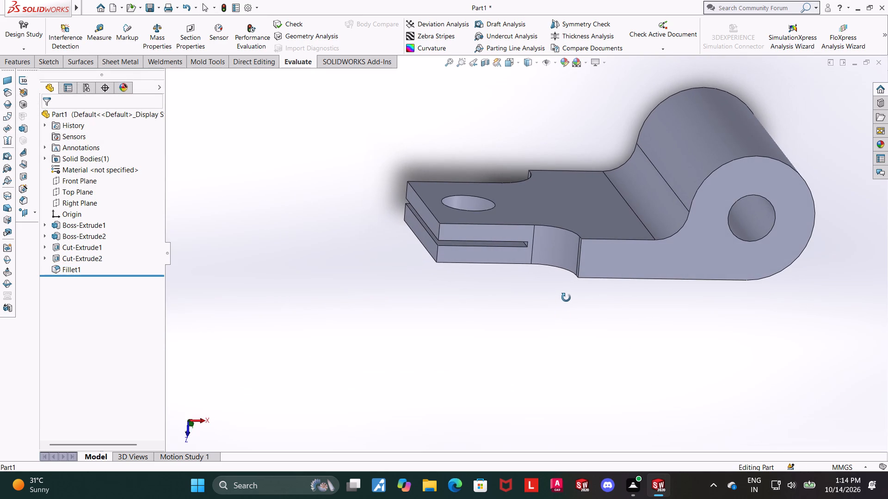
middle_drag(566, 298, 586, 297)
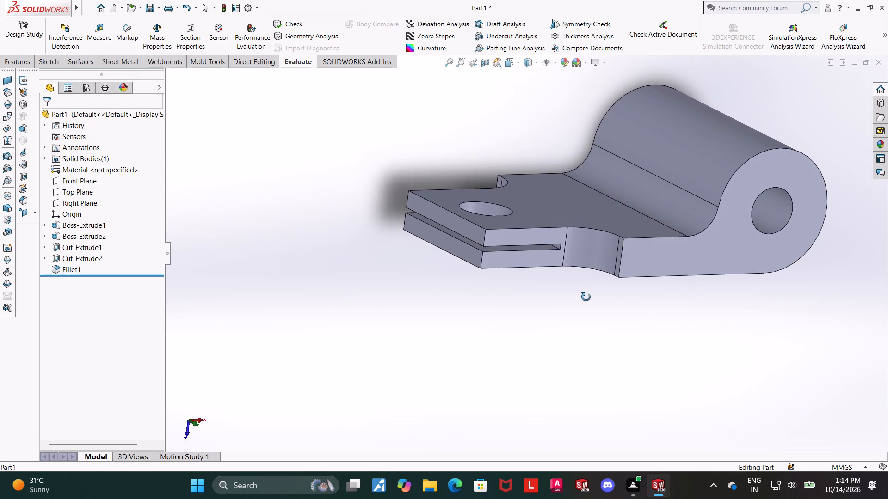
middle_drag(586, 297, 583, 306)
scroll(734, 207, down, 1)
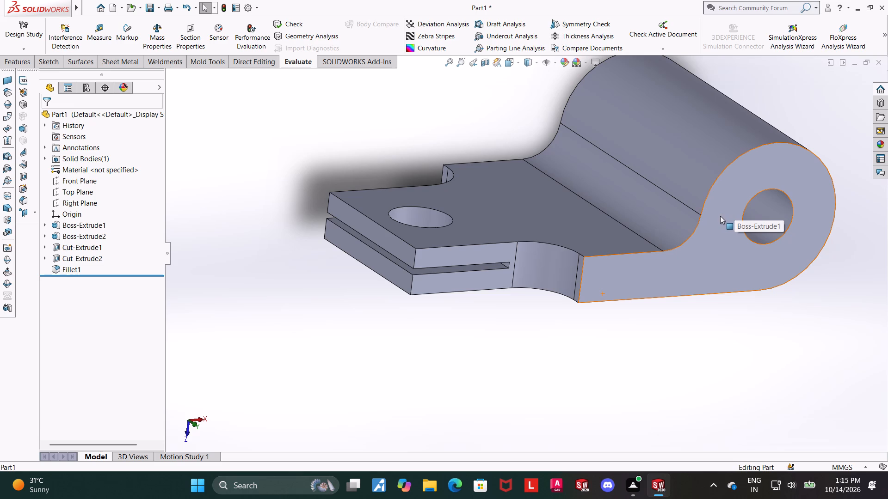
scroll(720, 216, up, 1)
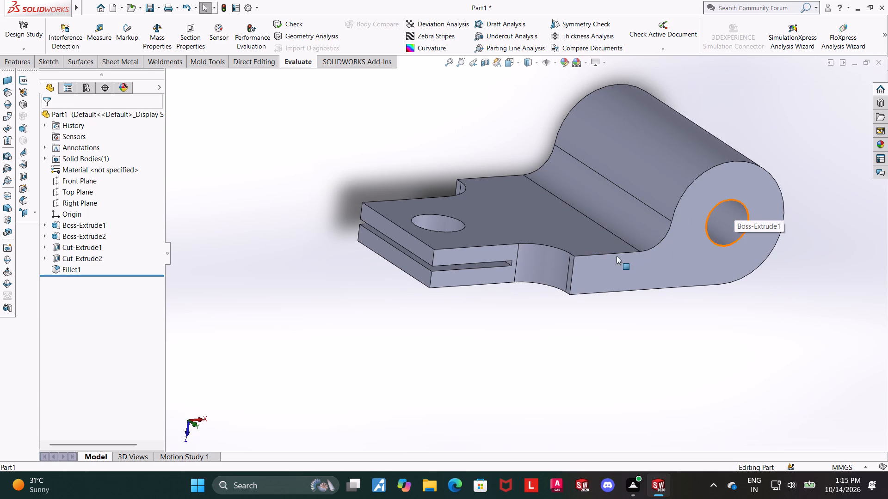
Examine the whole part from several angles, including the drilled cylinder, the arm and the slotted end of the tab.
scroll(587, 264, up, 1)
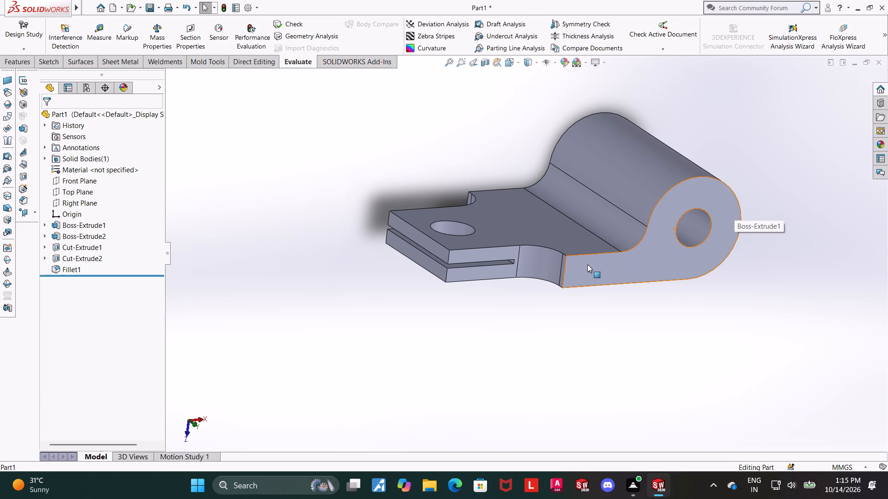
scroll(566, 291, up, 1)
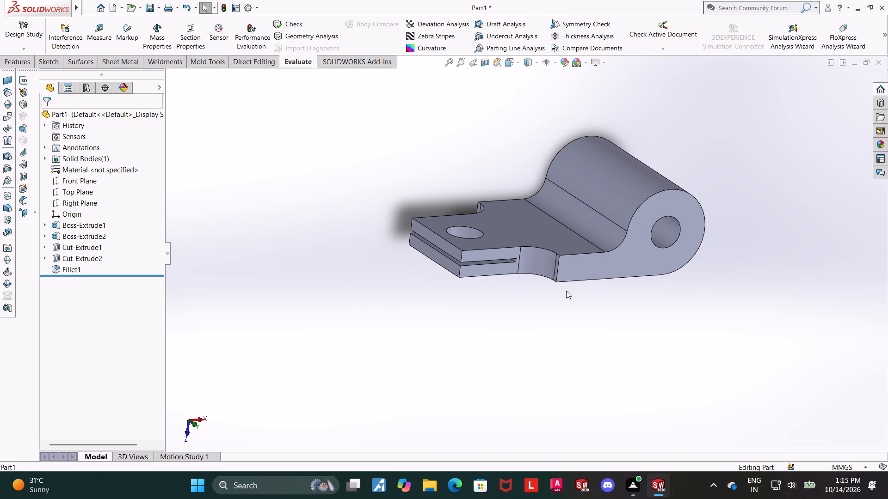
scroll(566, 291, up, 2)
middle_drag(594, 287, 575, 287)
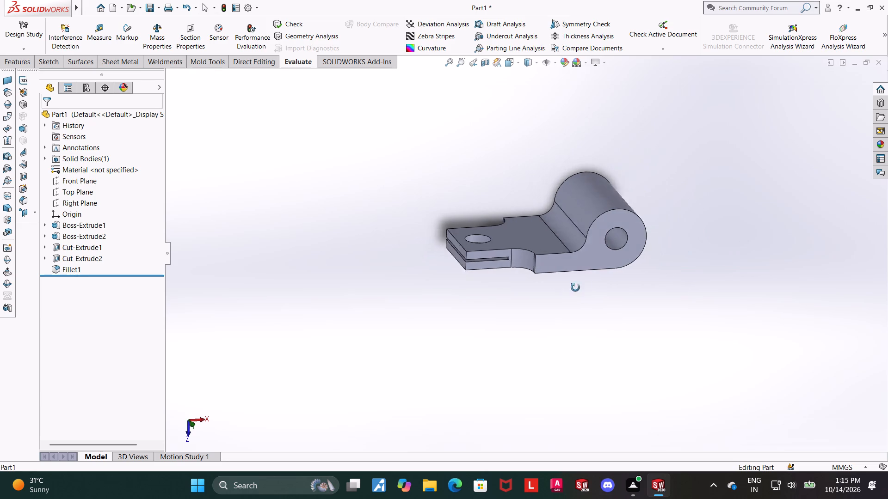
middle_drag(575, 287, 495, 291)
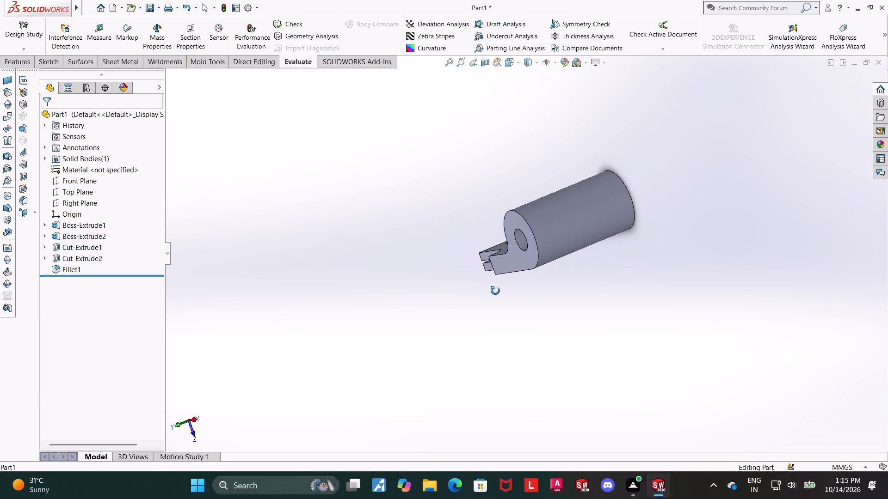
middle_drag(495, 291, 554, 268)
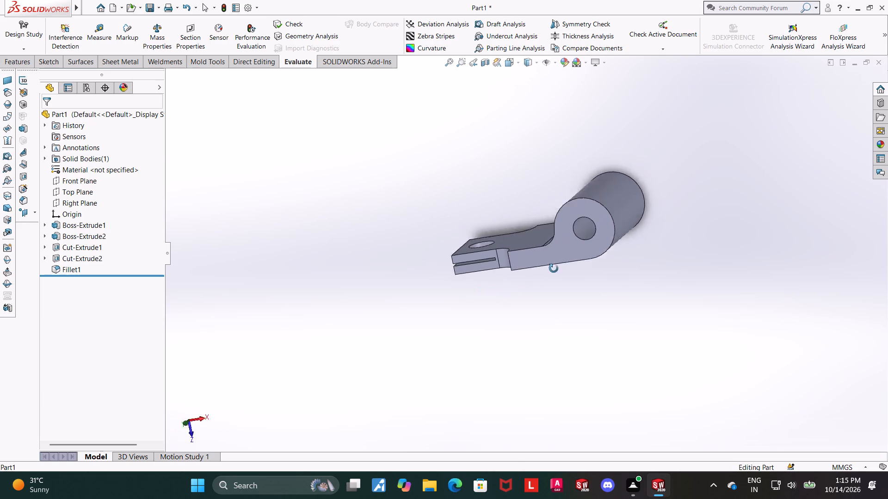
middle_drag(554, 268, 431, 461)
middle_drag(388, 300, 438, 405)
middle_drag(545, 151, 540, 174)
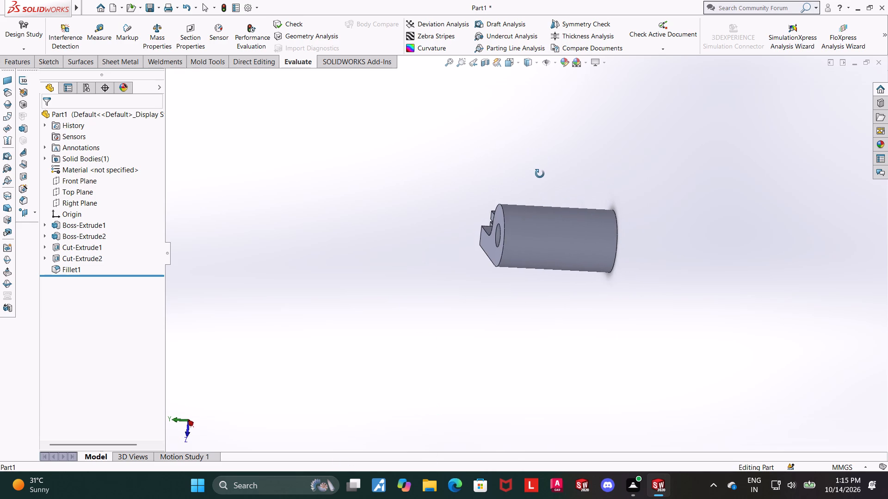
middle_drag(540, 174, 492, 349)
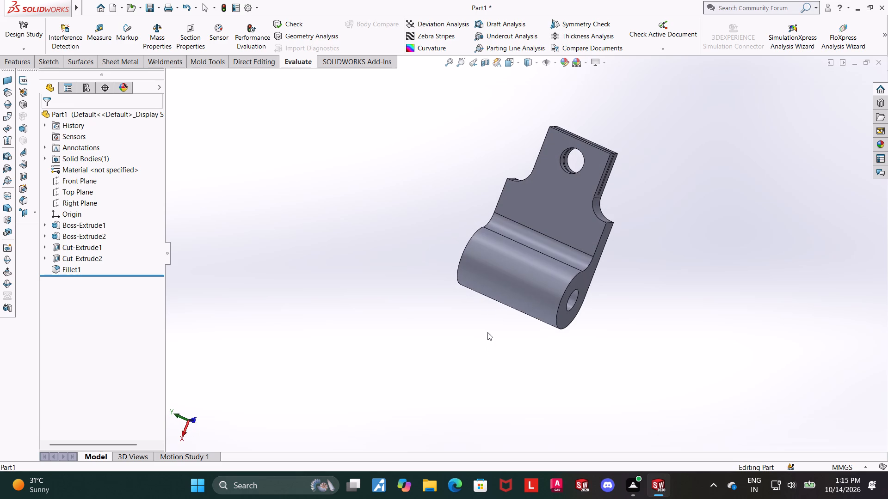
middle_drag(539, 197, 559, 300)
middle_drag(597, 203, 597, 207)
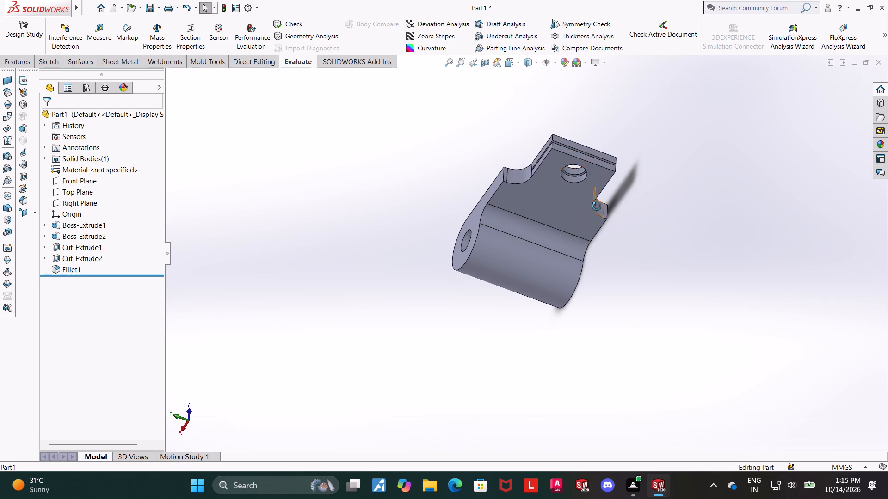
middle_drag(597, 207, 573, 238)
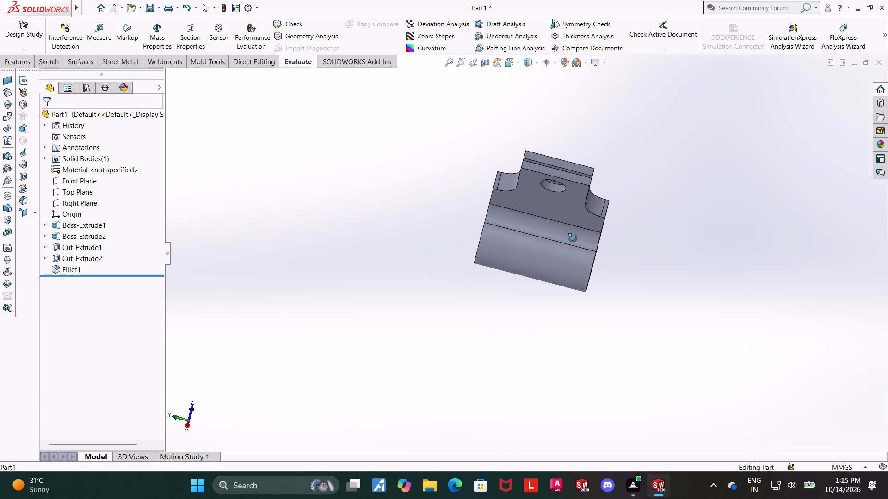
middle_drag(573, 238, 577, 250)
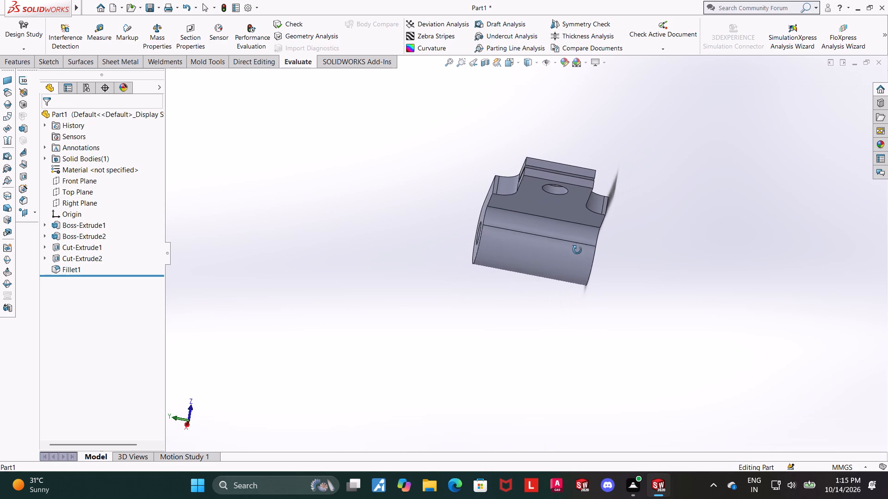
middle_drag(577, 250, 578, 270)
middle_drag(575, 218, 571, 236)
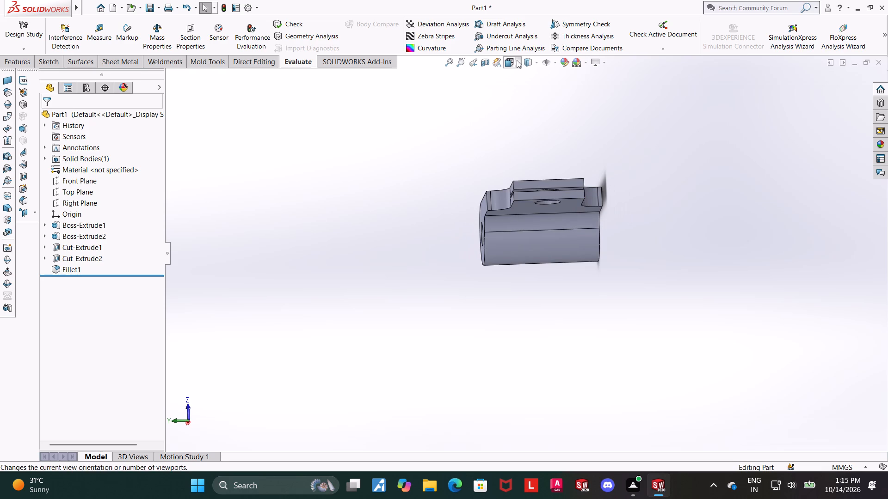
With the tab's slotted end viewed face-on, sketch a circle about 13.44 mm in diameter on that end face, overlapping the slot.
click(512, 66)
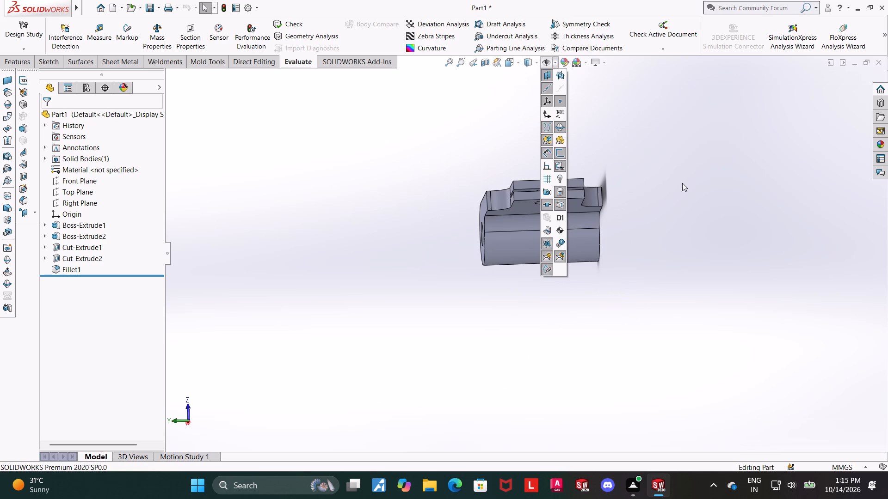
click(672, 200)
click(512, 67)
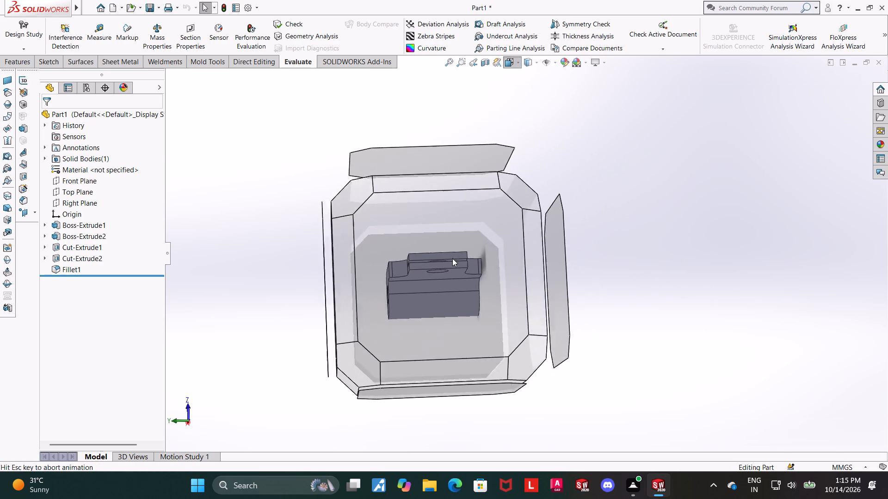
click(453, 258)
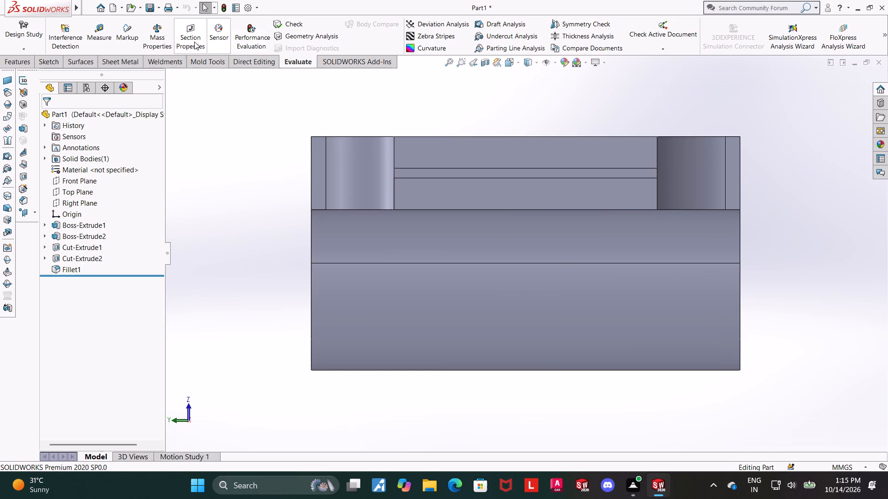
click(15, 59)
click(442, 154)
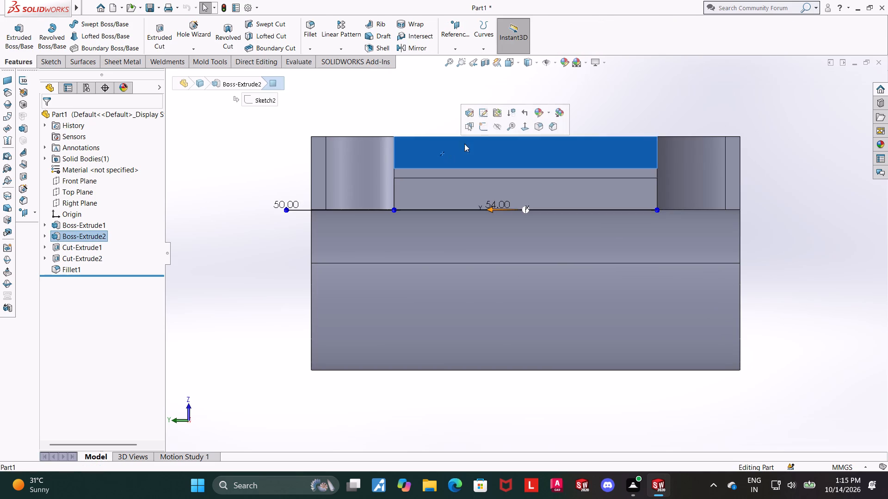
click(484, 126)
click(107, 24)
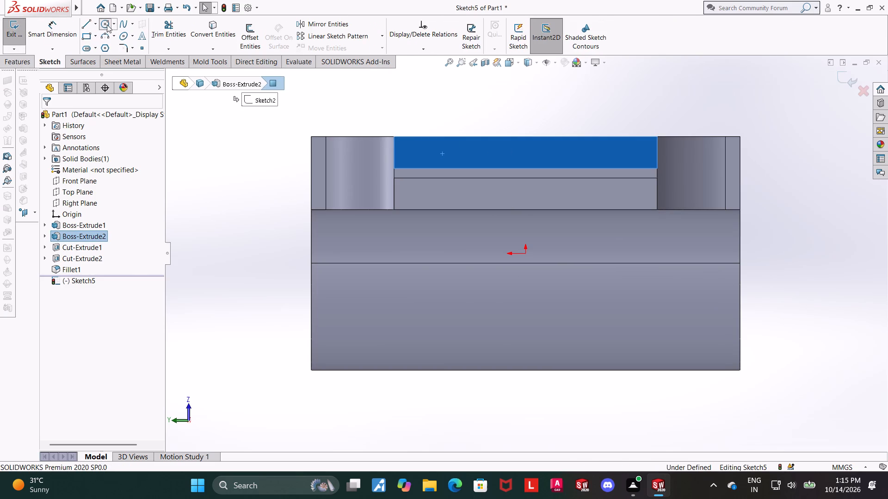
click(453, 173)
click(477, 151)
key(Escape)
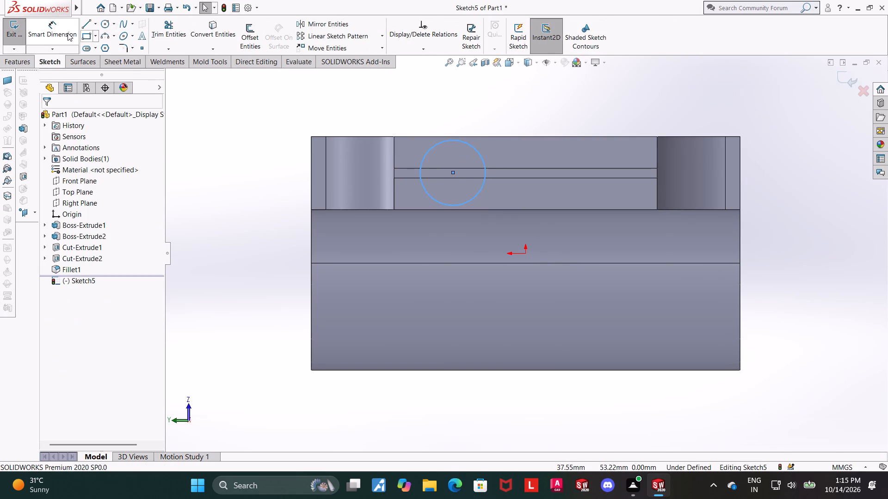
Dimension the circle's diameter as 7 mm.
click(64, 31)
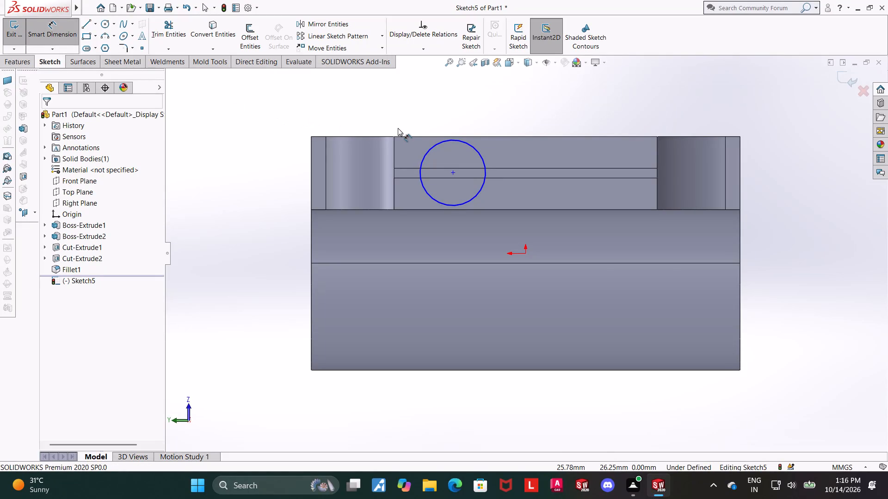
click(436, 143)
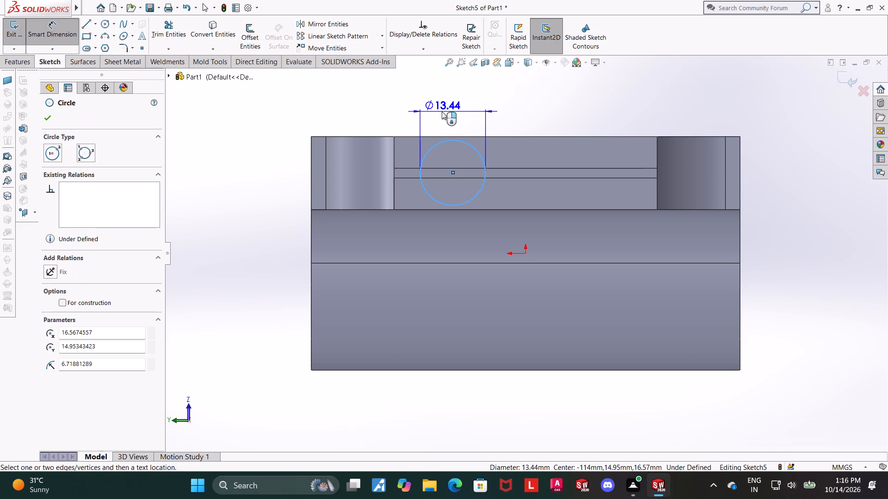
click(442, 111)
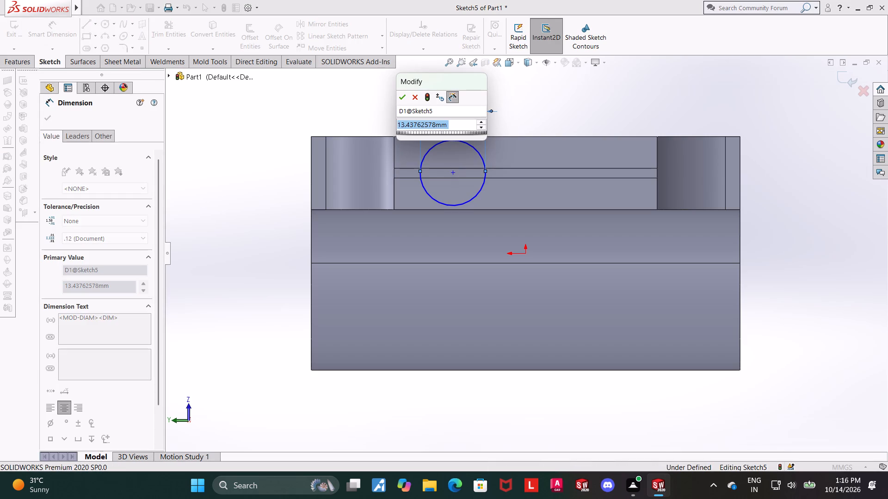
key(7)
key(Return)
key(Escape)
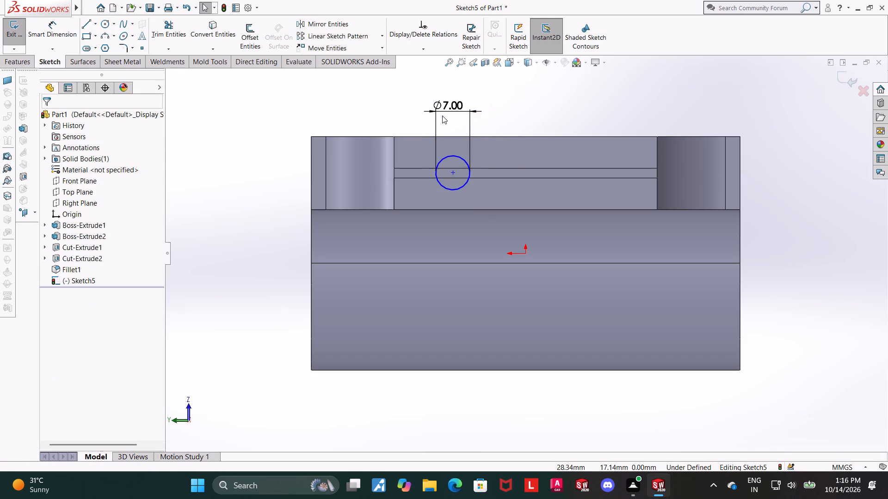
key(Escape)
Dimension the circle's centre 10 mm from the end face's nearest short side edge.
click(56, 32)
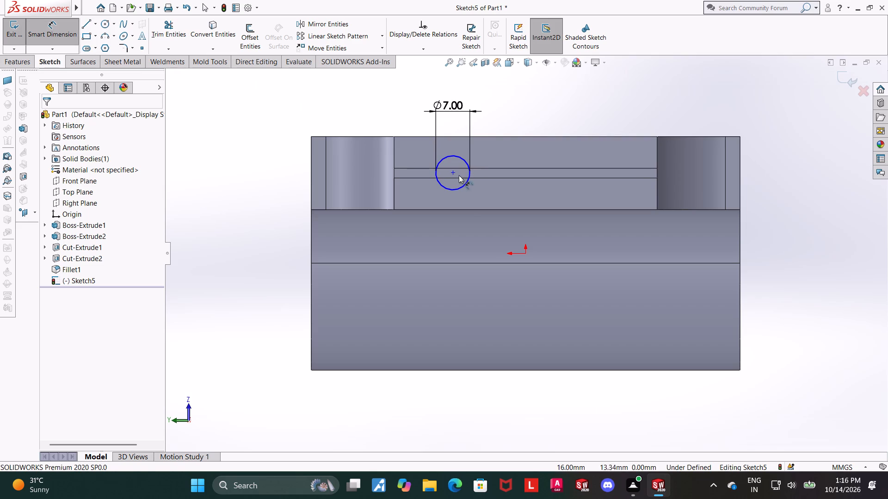
click(454, 172)
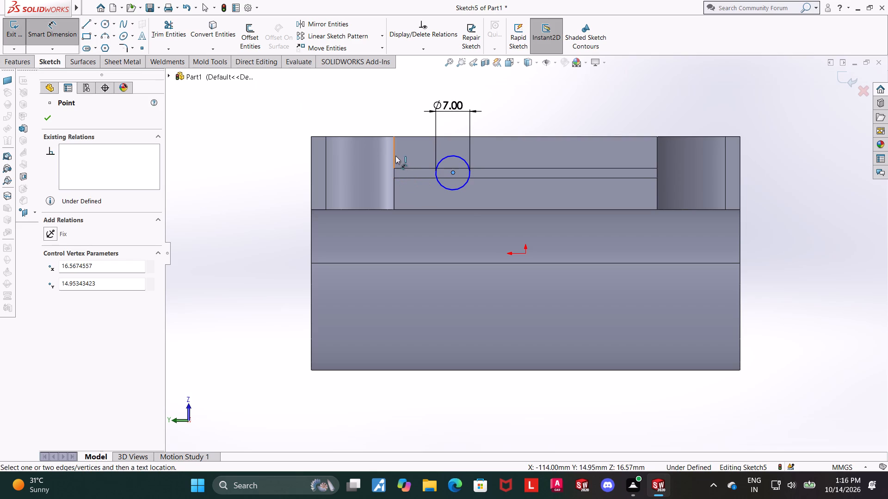
click(395, 156)
click(409, 106)
text(10)
key(Return)
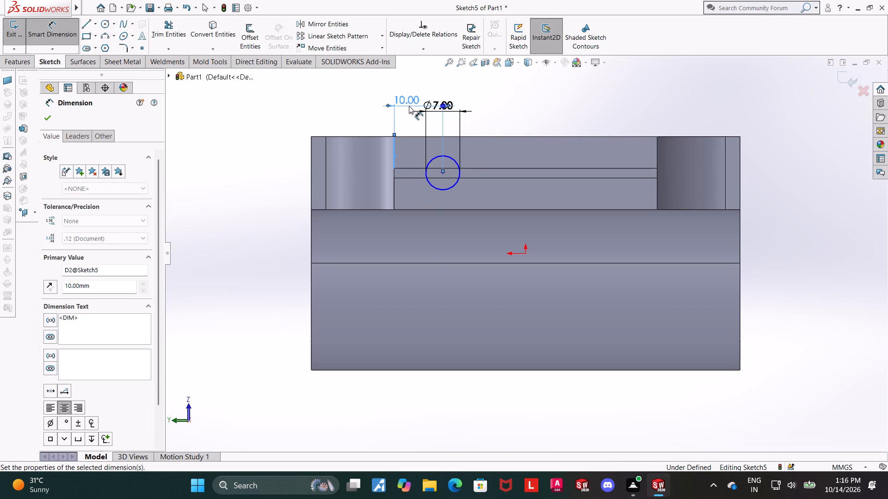
key(Escape)
scroll(521, 192, up, 2)
scroll(508, 181, down, 2)
key(Escape)
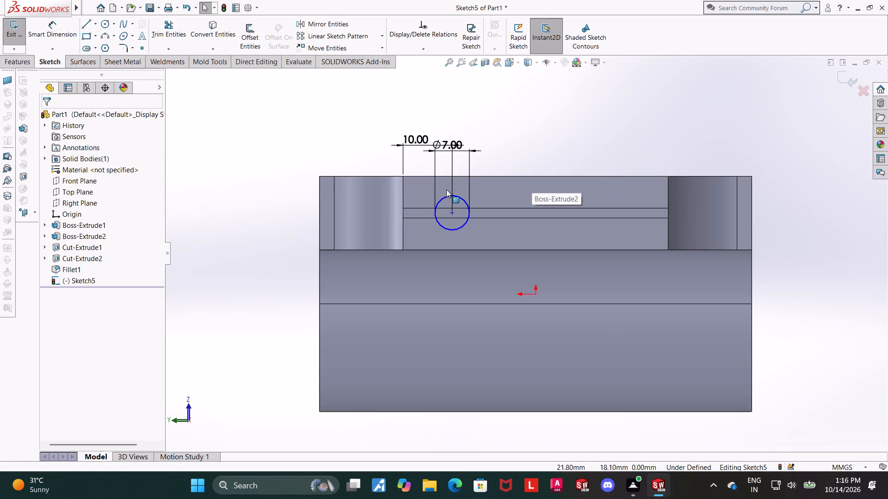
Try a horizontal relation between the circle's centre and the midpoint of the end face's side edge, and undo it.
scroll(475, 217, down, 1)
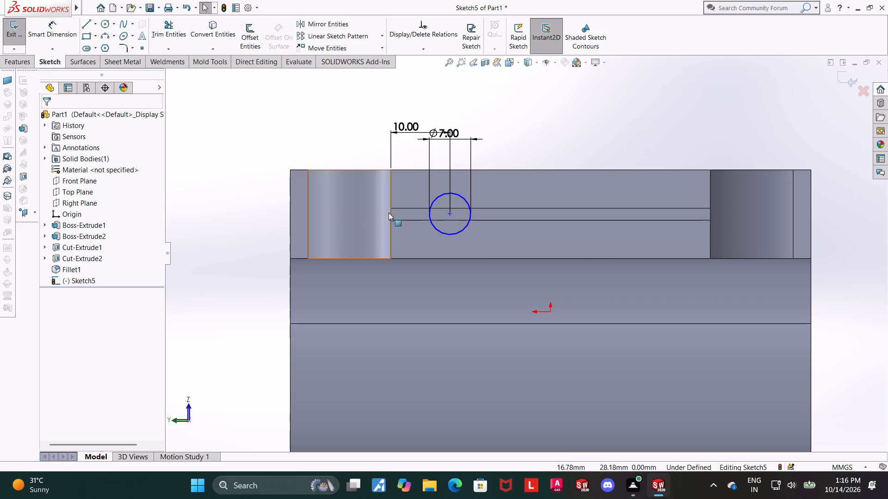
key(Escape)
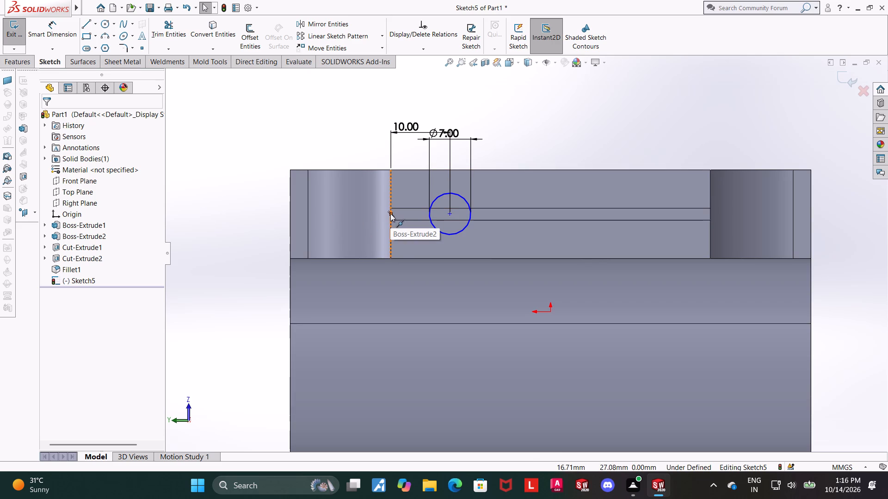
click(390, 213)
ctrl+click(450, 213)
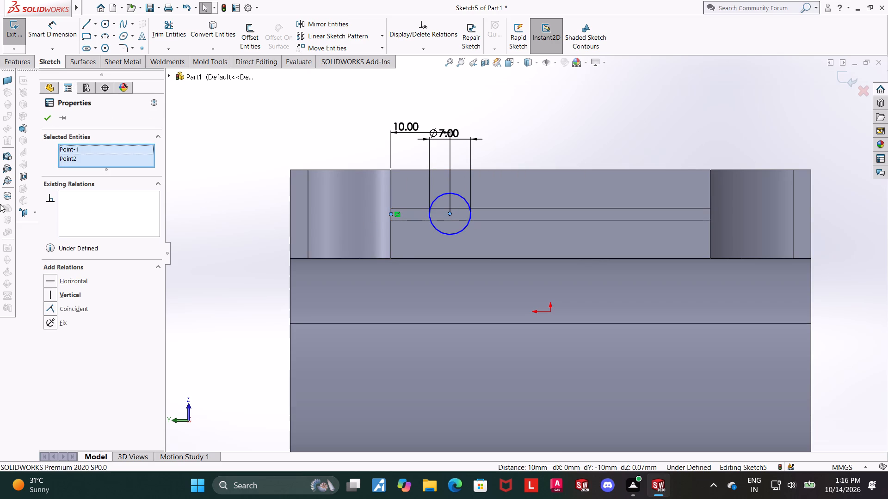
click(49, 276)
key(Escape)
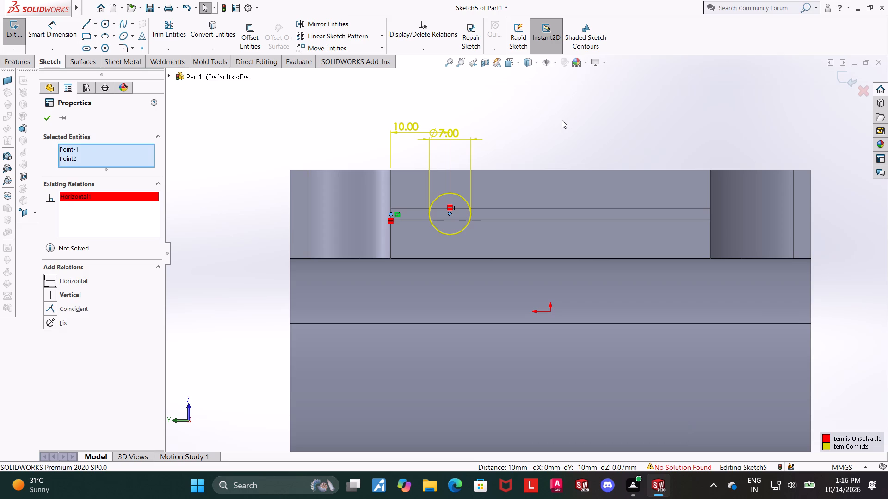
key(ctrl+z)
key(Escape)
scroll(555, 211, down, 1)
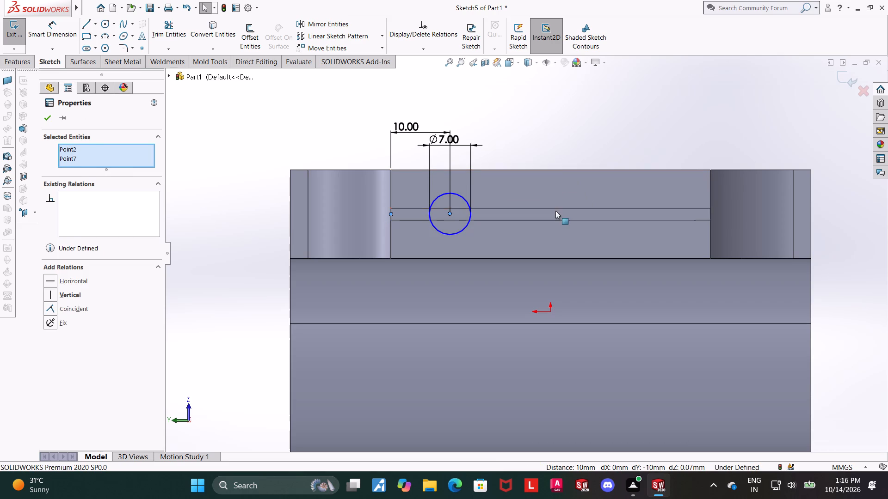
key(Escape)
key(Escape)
Dimension the circle's centre 7 mm above the end face's lower long edge.
click(55, 24)
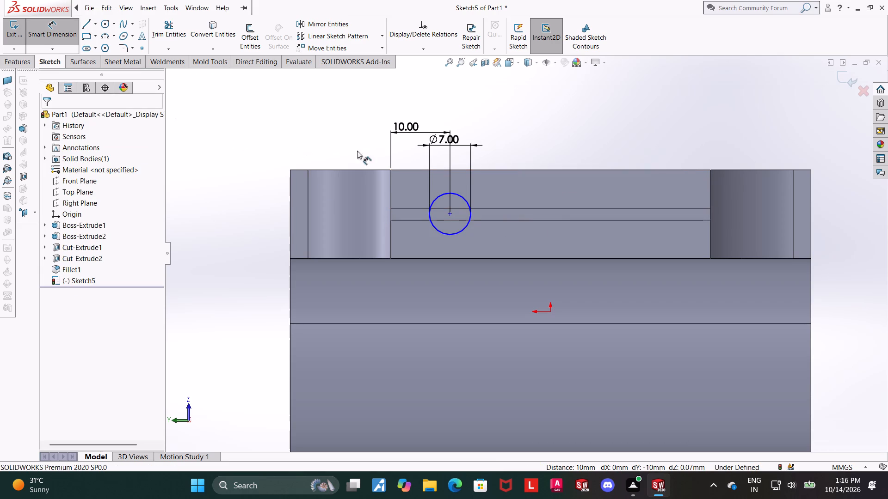
click(415, 258)
click(451, 214)
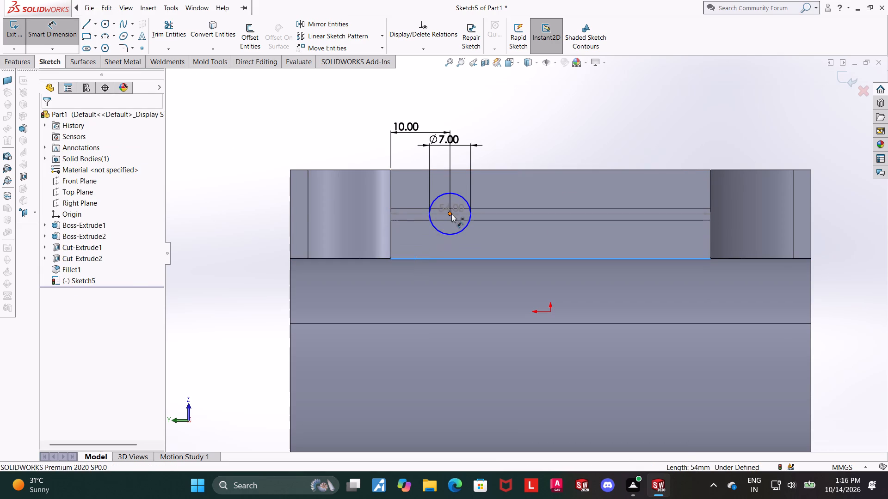
click(260, 216)
key(7)
key(Return)
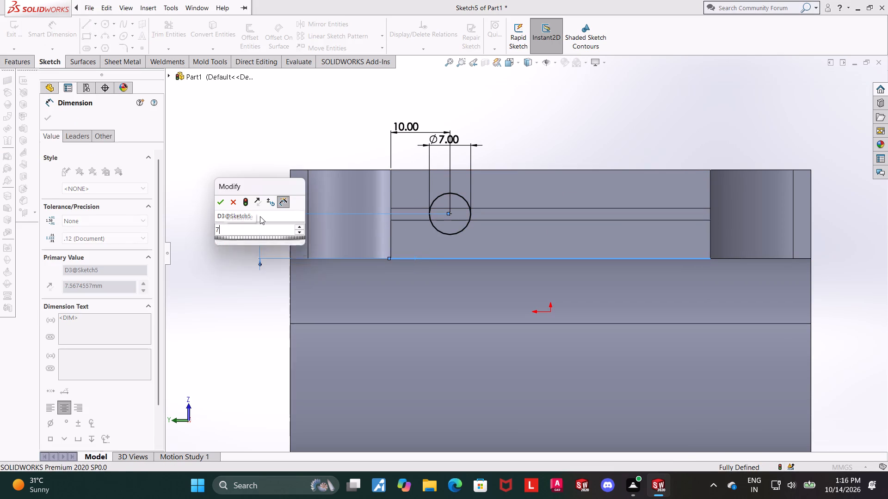
key(Escape)
key(Escape)
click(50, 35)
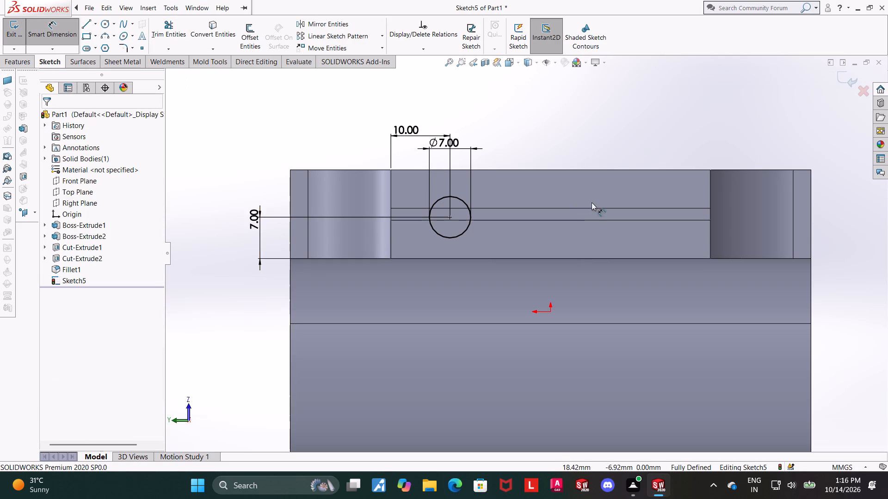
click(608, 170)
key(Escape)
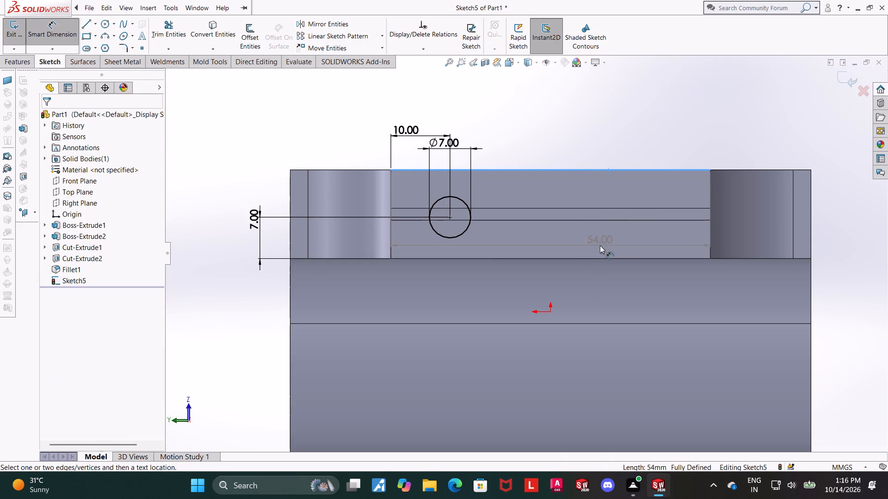
Set the height of the circle's centre above the end face's lower long edge to 7.5 mm.
key(Escape)
key(Escape)
double_click(252, 224)
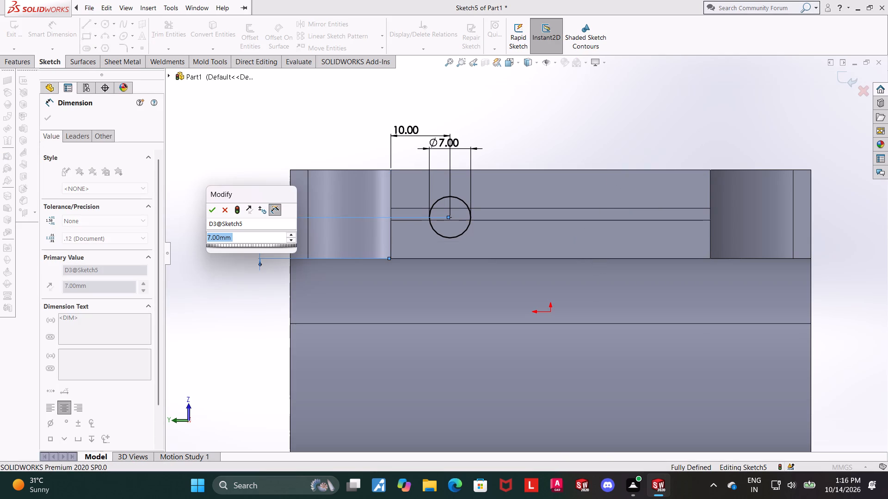
text(7.5)
key(Return)
key(Escape)
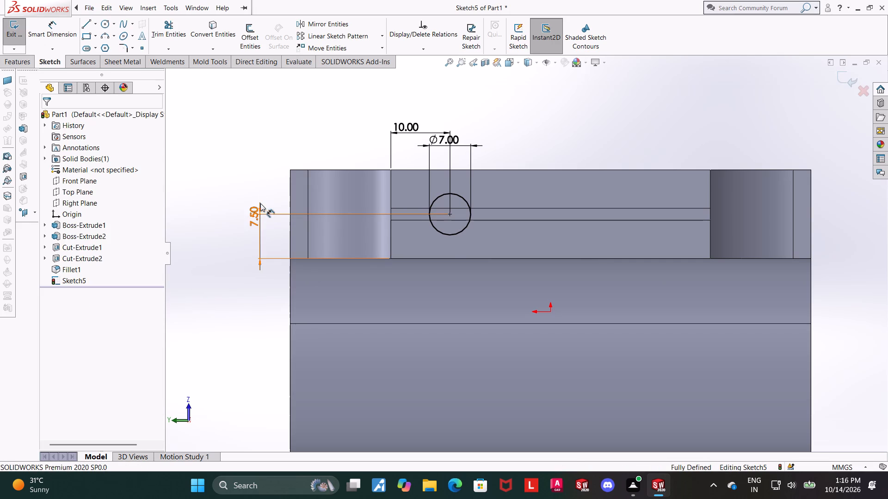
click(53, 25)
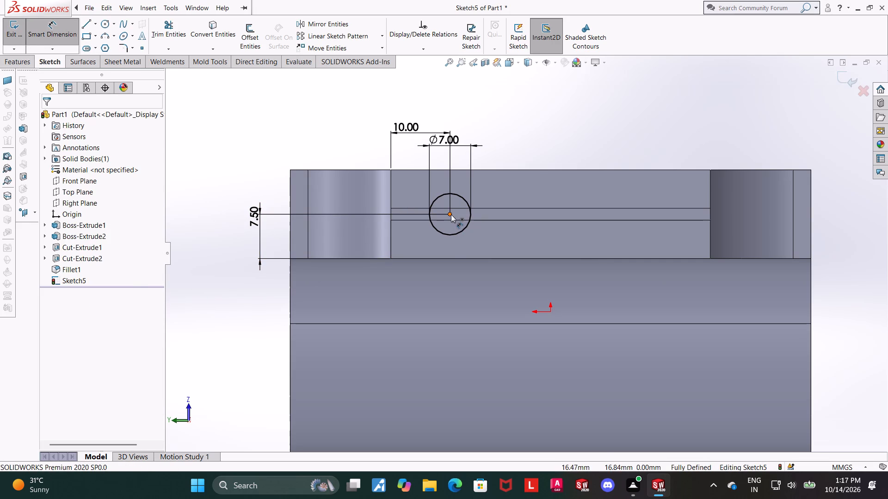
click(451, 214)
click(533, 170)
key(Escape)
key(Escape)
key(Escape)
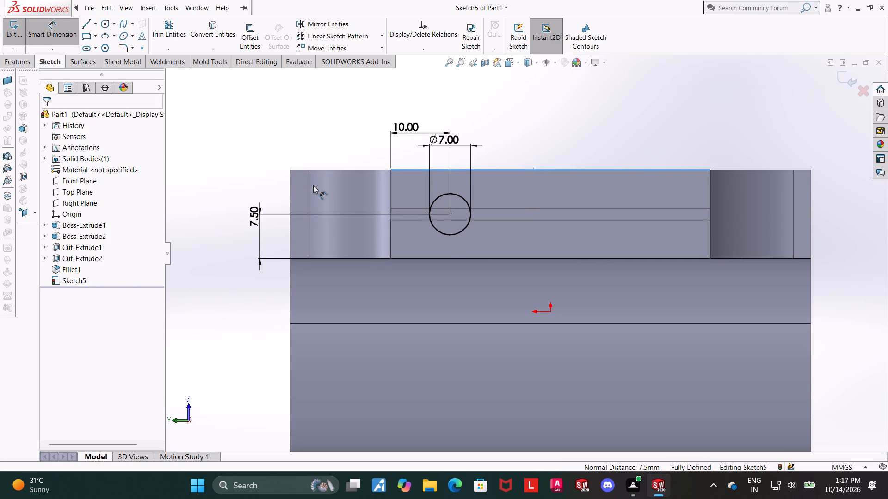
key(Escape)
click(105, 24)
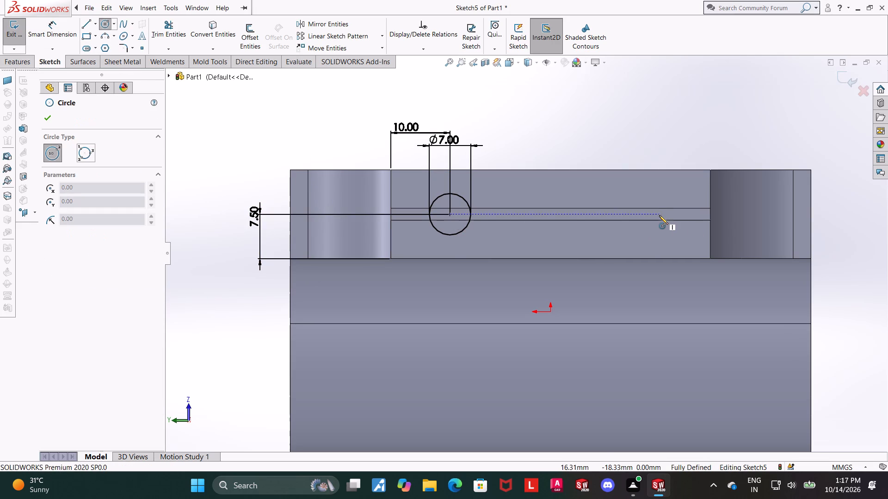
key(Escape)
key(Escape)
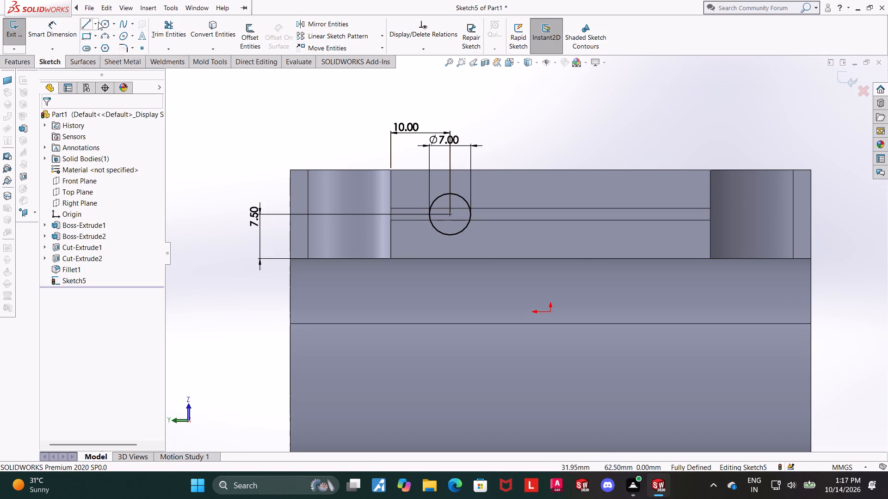
Sketch a vertical centreline about 31 mm long from the origin up past the end face's upper edge.
click(98, 22)
click(97, 45)
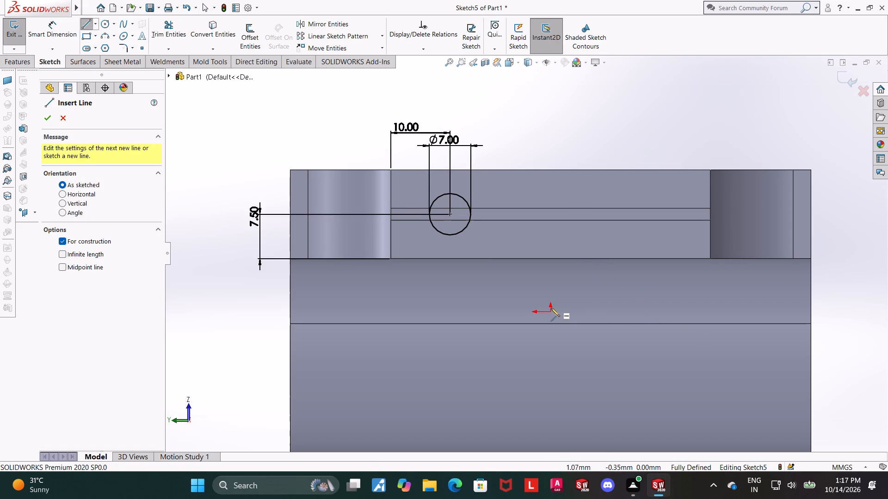
click(550, 313)
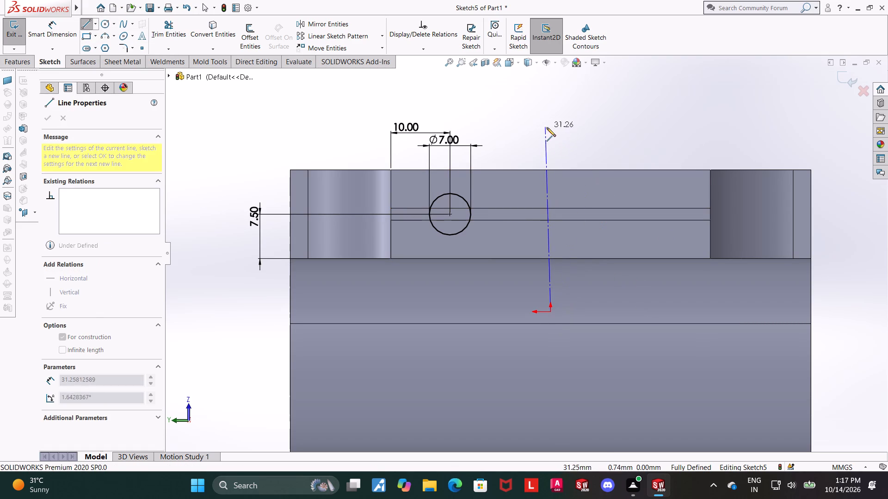
click(549, 128)
key(Escape)
key(Escape)
key(Escape)
Mirror the 7 mm circle about the vertical centreline, keeping the original.
click(309, 22)
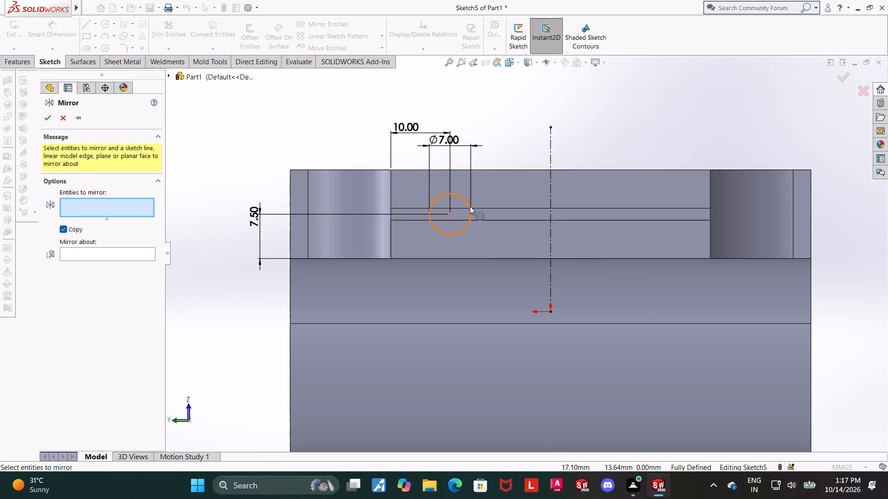
click(466, 200)
triple_click(111, 258)
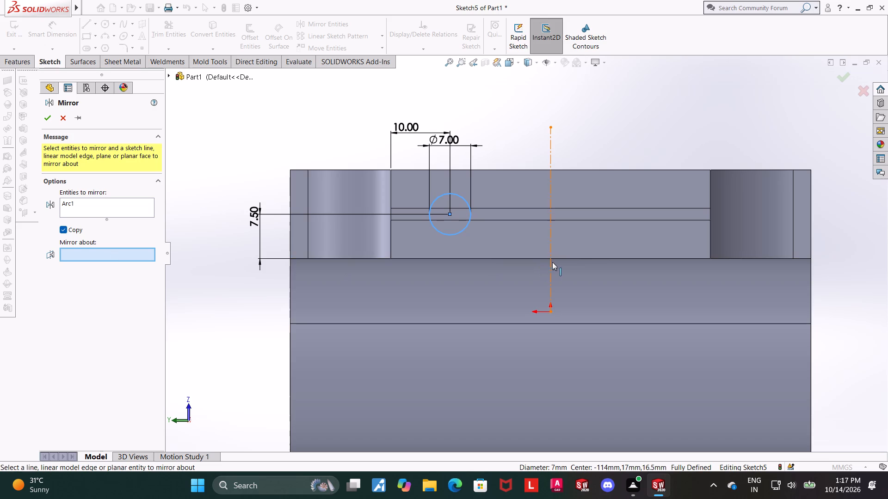
click(553, 262)
click(46, 116)
Exit the sketch and cut-extrude both 7 mm circles into the tab as blind holes 50 mm deep.
scroll(406, 264, up, 3)
middle_drag(512, 290, 527, 221)
scroll(527, 221, up, 2)
scroll(609, 205, down, 2)
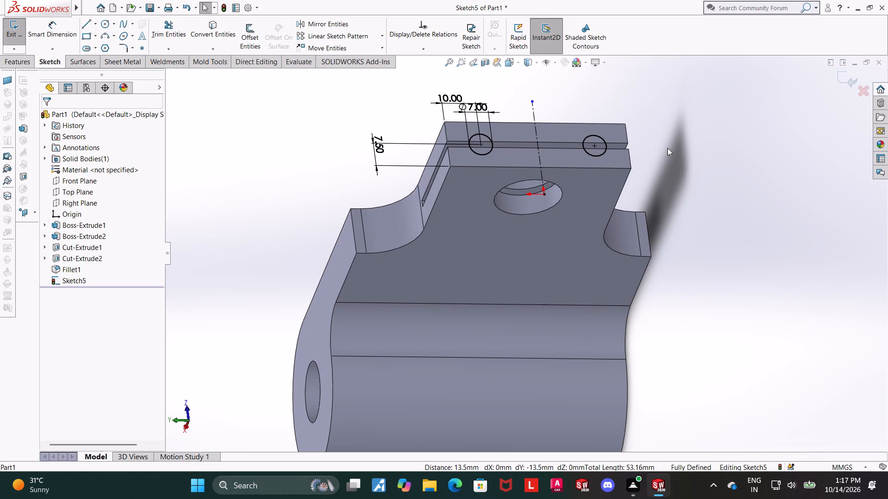
click(841, 76)
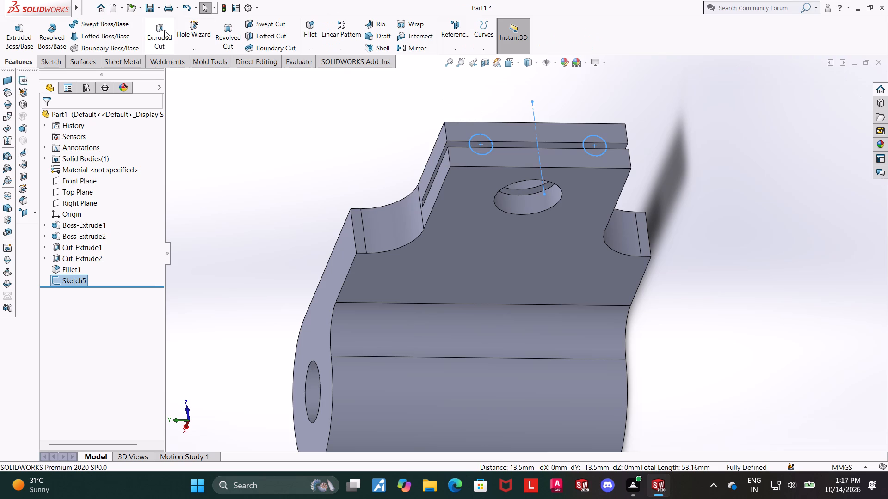
click(164, 30)
middle_drag(259, 121, 267, 123)
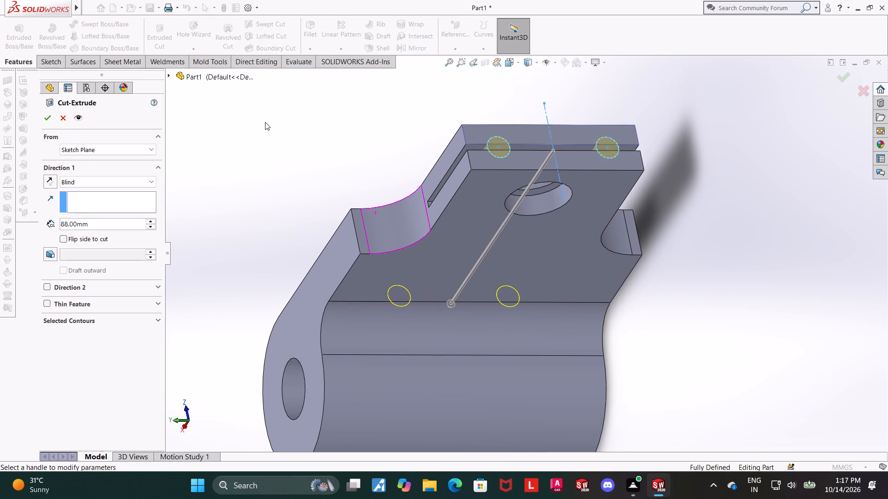
middle_drag(432, 209, 417, 153)
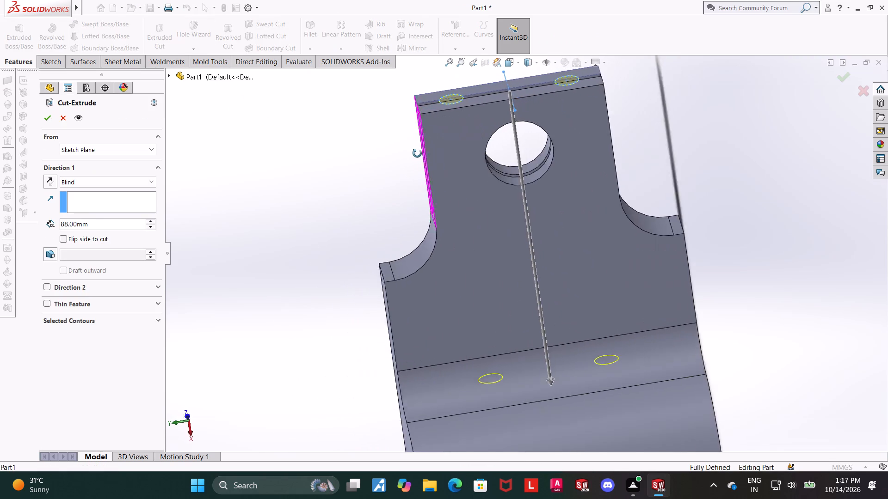
middle_drag(417, 153, 431, 137)
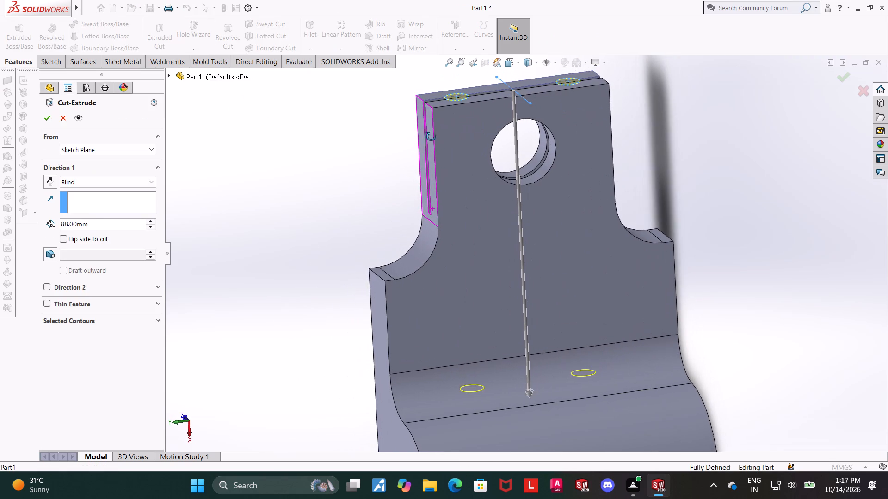
middle_drag(431, 137, 435, 139)
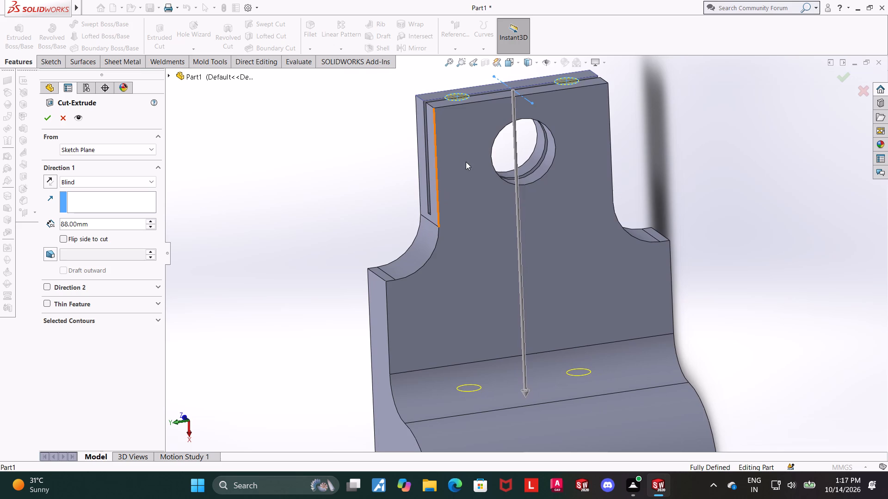
scroll(547, 200, up, 1)
scroll(601, 168, down, 1)
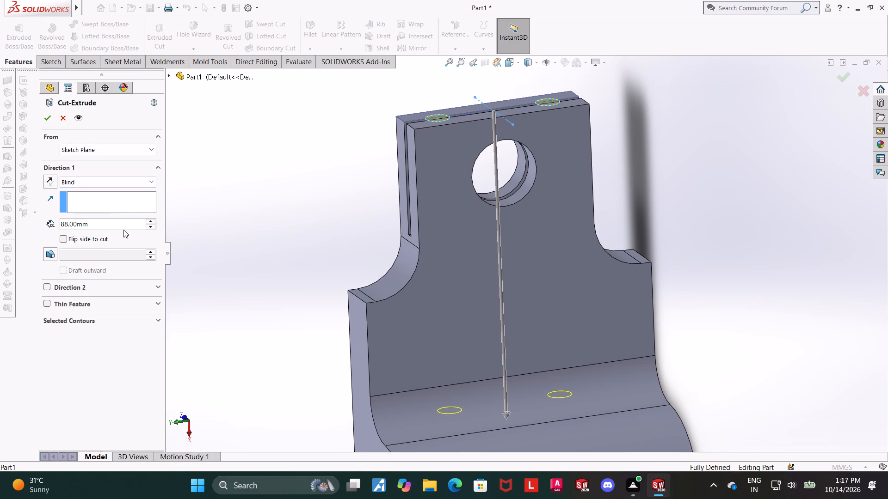
scroll(555, 261, up, 1)
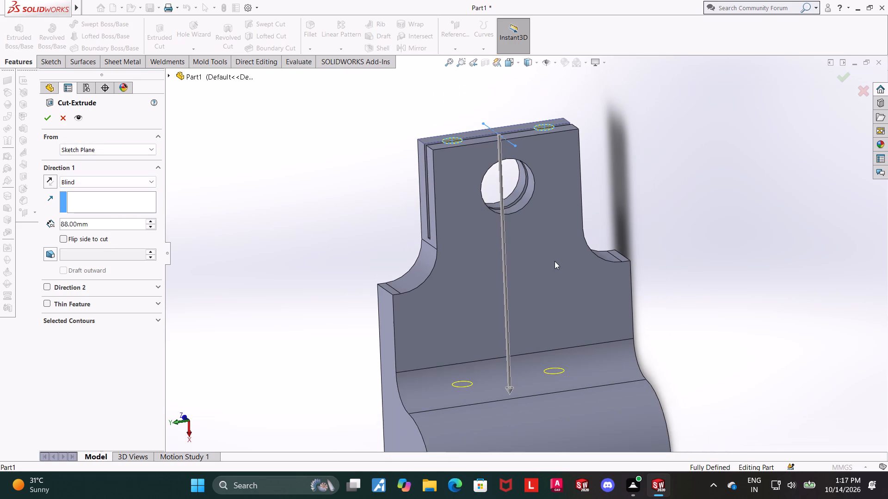
scroll(554, 255, down, 1)
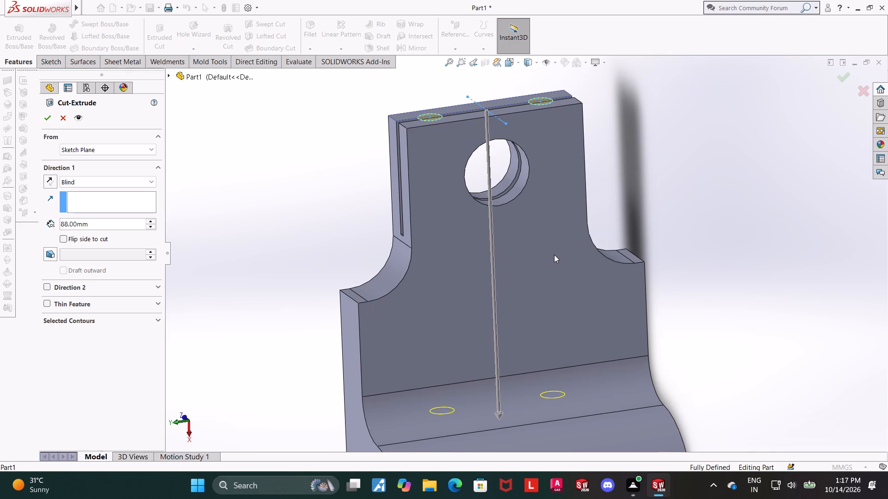
click(101, 227)
drag(105, 224, 54, 223)
drag(54, 223, 49, 223)
text(60])
key(Return)
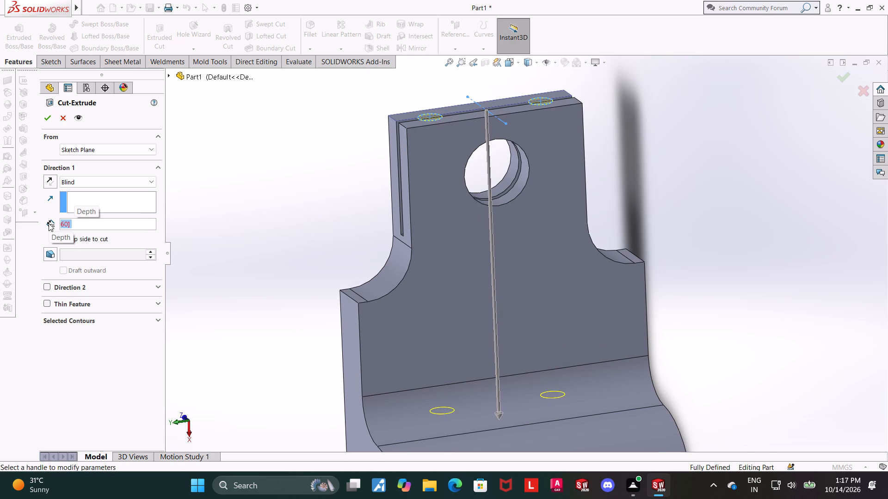
key(BackSpace)
key(BackSpace)
text(50)
key(Return)
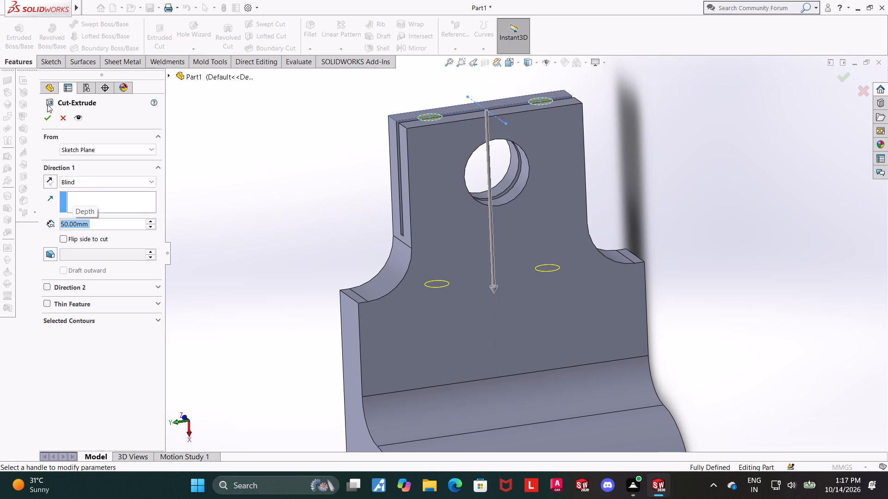
click(47, 116)
click(772, 283)
Examine the two new holes in the slotted tab and the whole part from several angles.
middle_drag(713, 264, 716, 409)
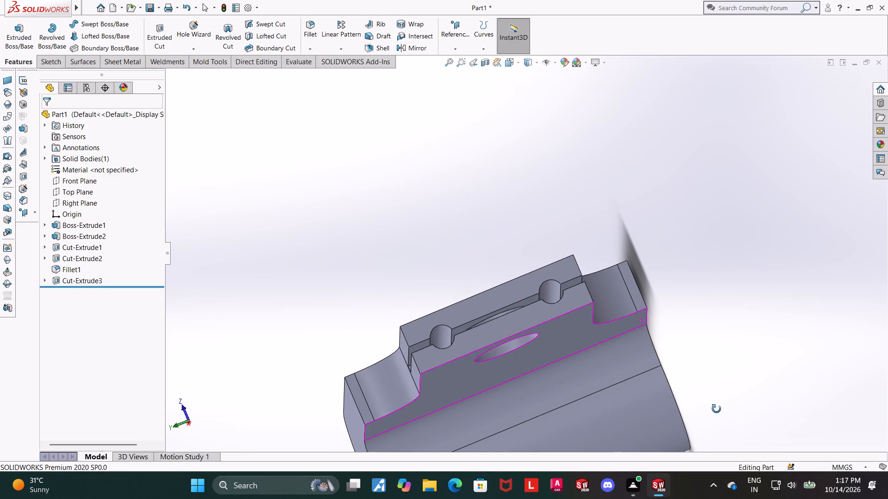
middle_drag(716, 409, 713, 421)
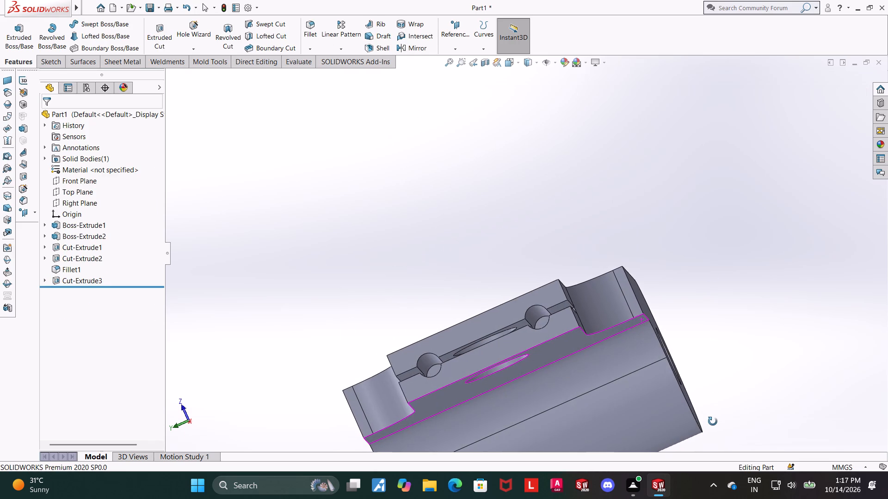
middle_drag(713, 421, 730, 324)
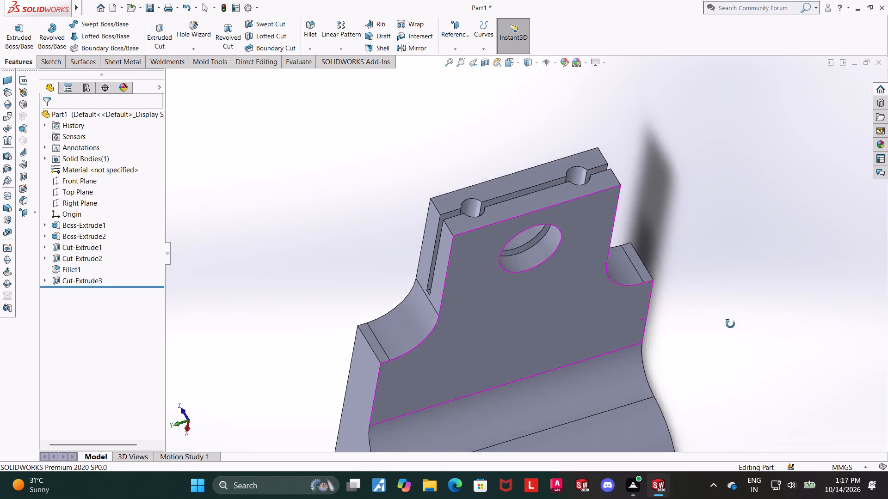
middle_drag(730, 324, 779, 260)
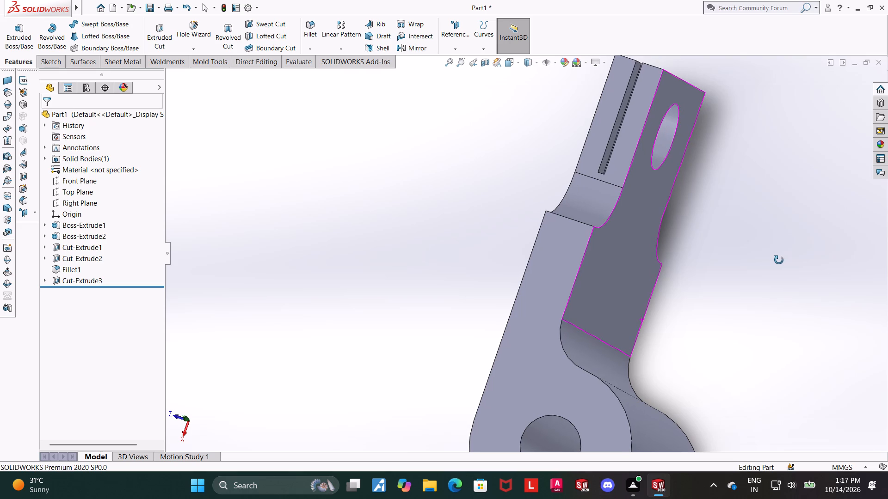
middle_drag(779, 260, 777, 260)
scroll(753, 274, up, 3)
middle_drag(719, 286, 735, 255)
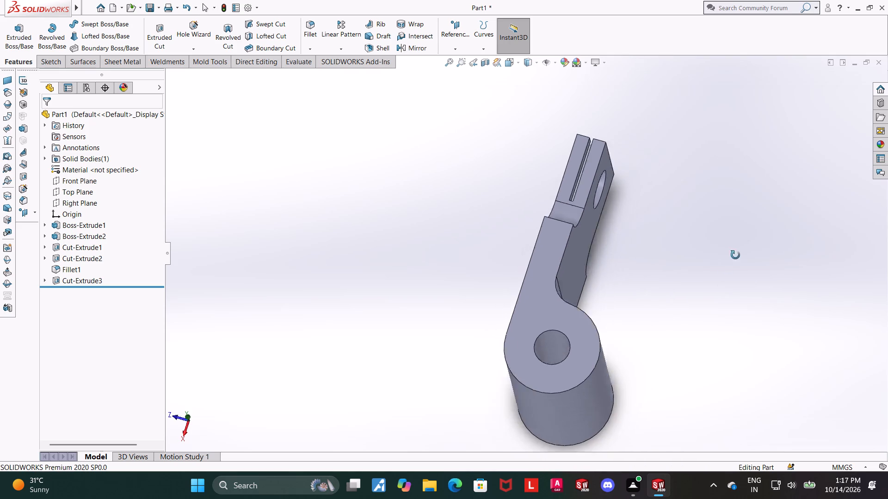
middle_drag(735, 255, 791, 313)
scroll(787, 287, up, 1)
middle_drag(739, 256, 689, 355)
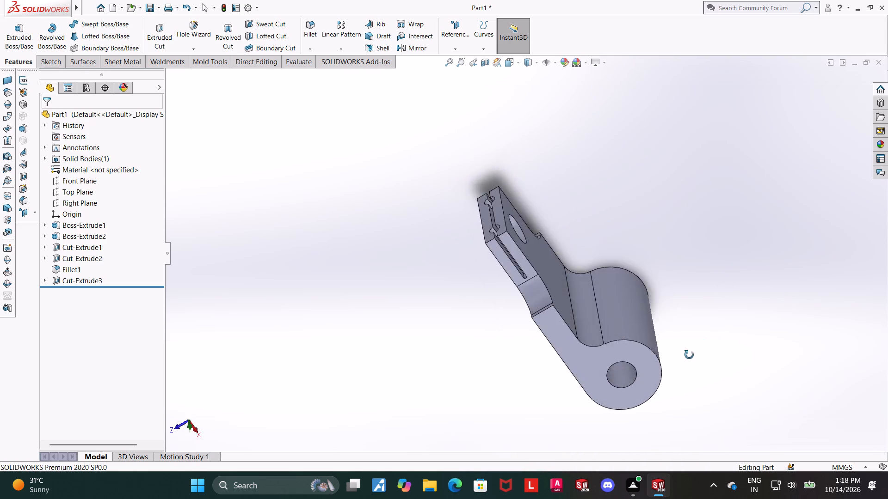
middle_drag(689, 355, 697, 323)
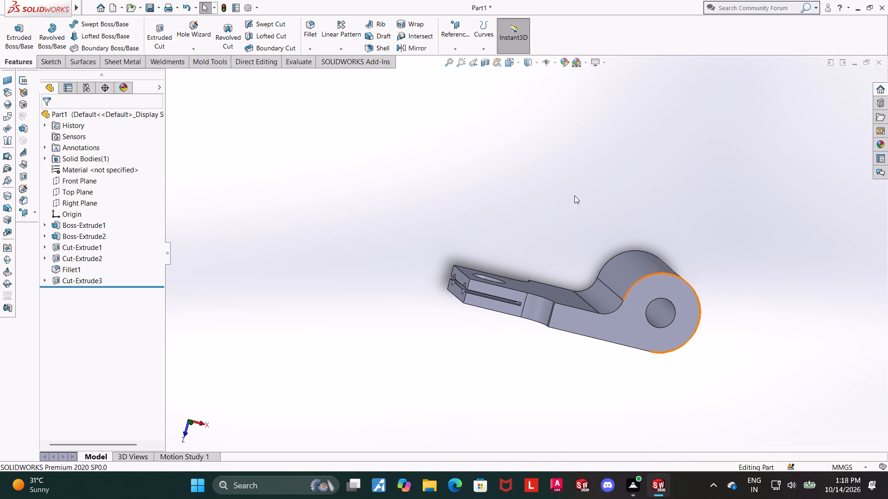
Switch to the Top view and examine the part's profile, slot and cylinder.
click(510, 61)
click(435, 316)
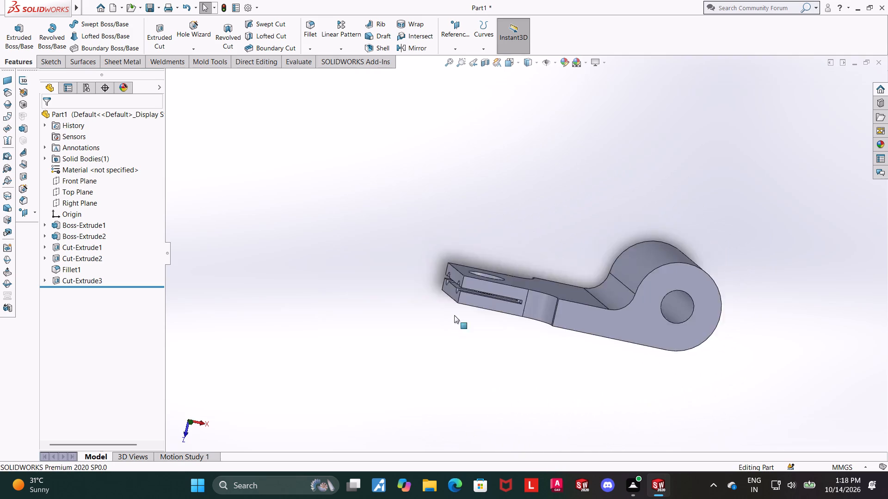
scroll(682, 325, up, 2)
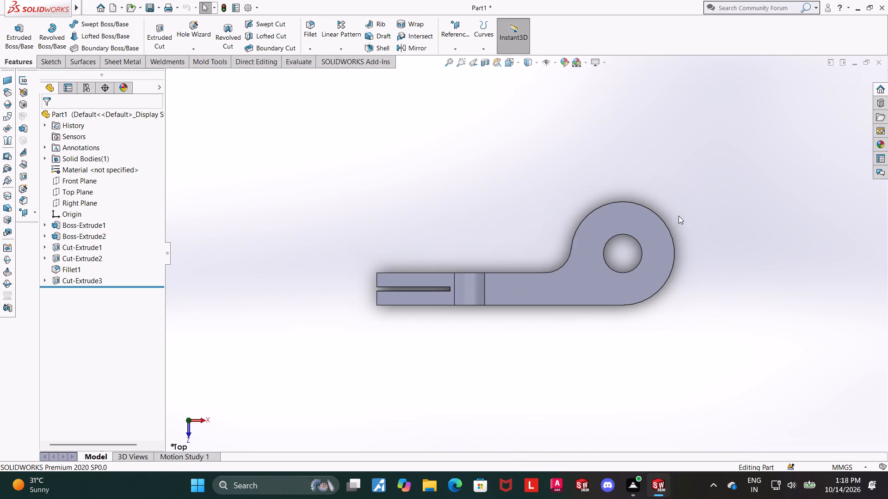
scroll(681, 206, down, 3)
scroll(681, 206, up, 1)
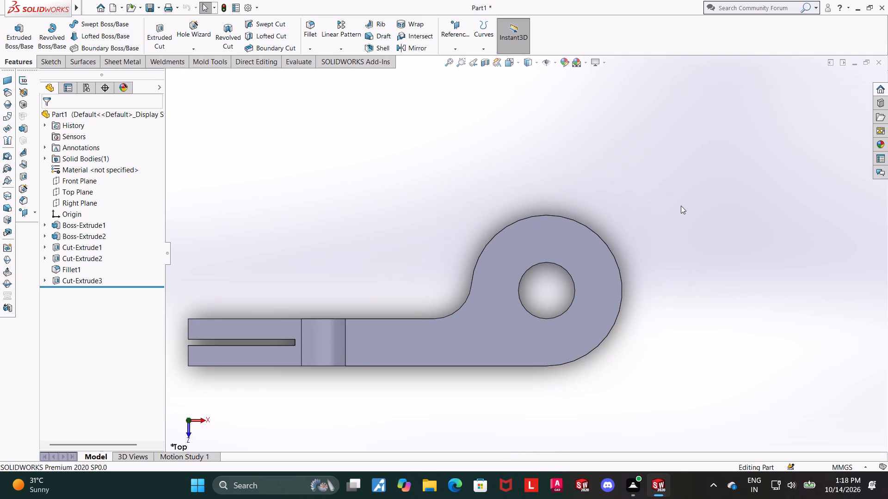
scroll(681, 206, up, 1)
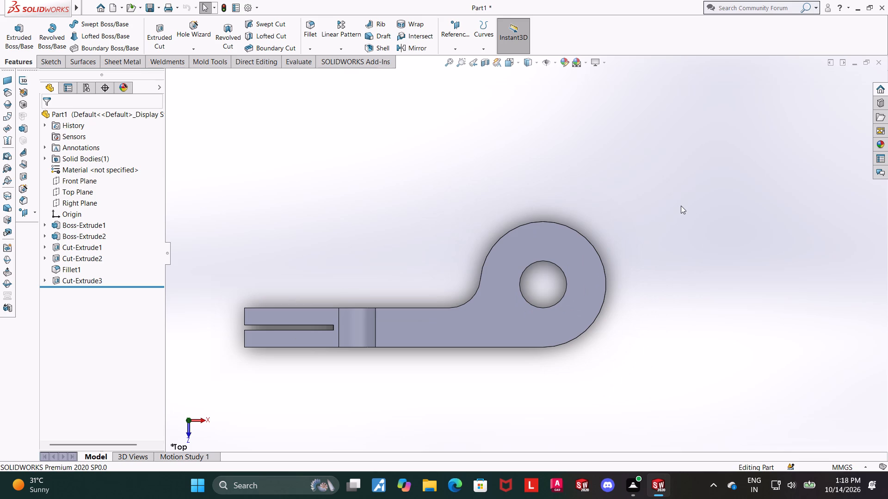
scroll(681, 206, down, 1)
scroll(681, 206, up, 2)
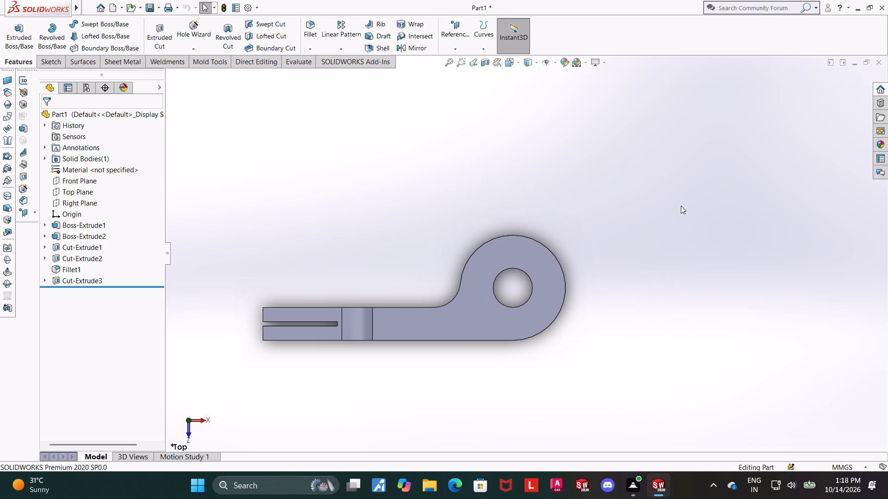
scroll(681, 206, down, 1)
middle_drag(677, 199, 681, 288)
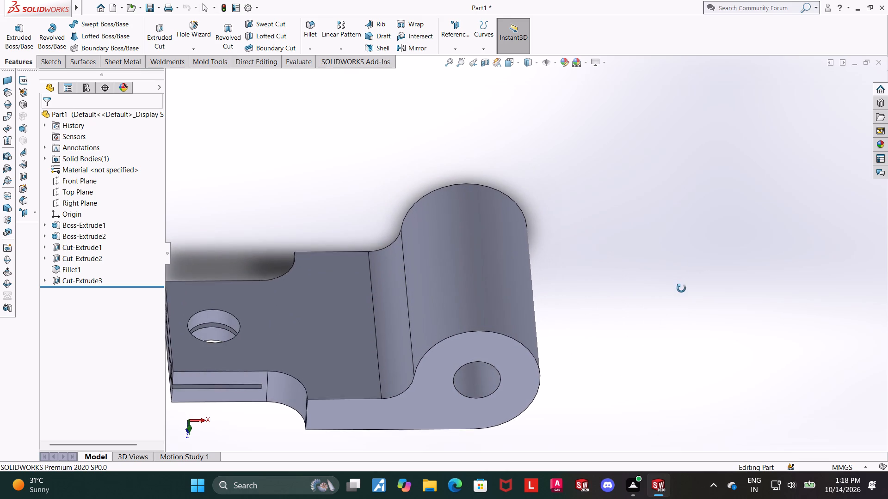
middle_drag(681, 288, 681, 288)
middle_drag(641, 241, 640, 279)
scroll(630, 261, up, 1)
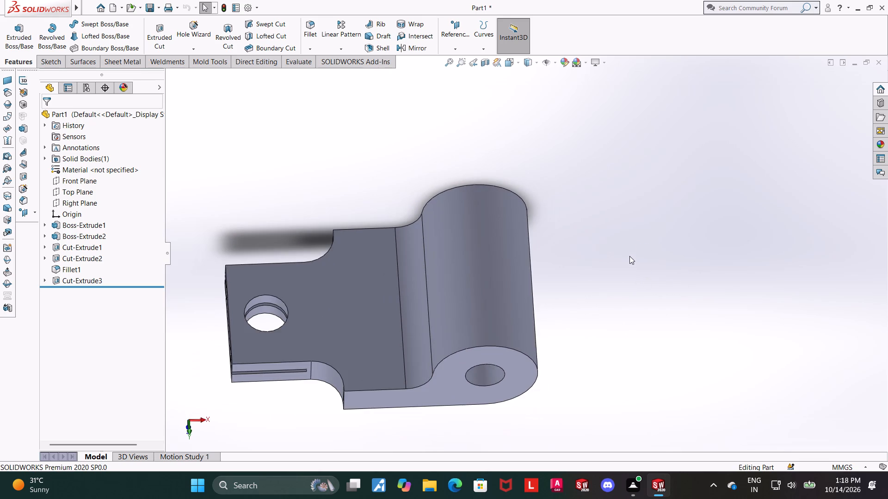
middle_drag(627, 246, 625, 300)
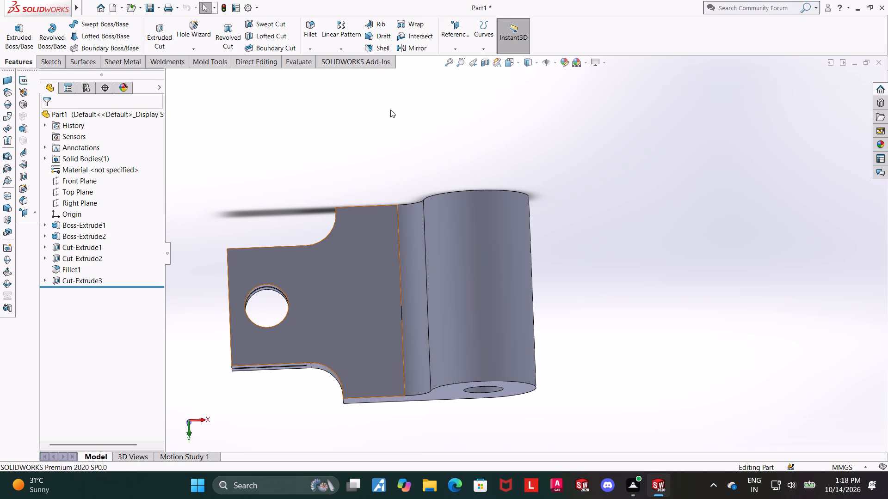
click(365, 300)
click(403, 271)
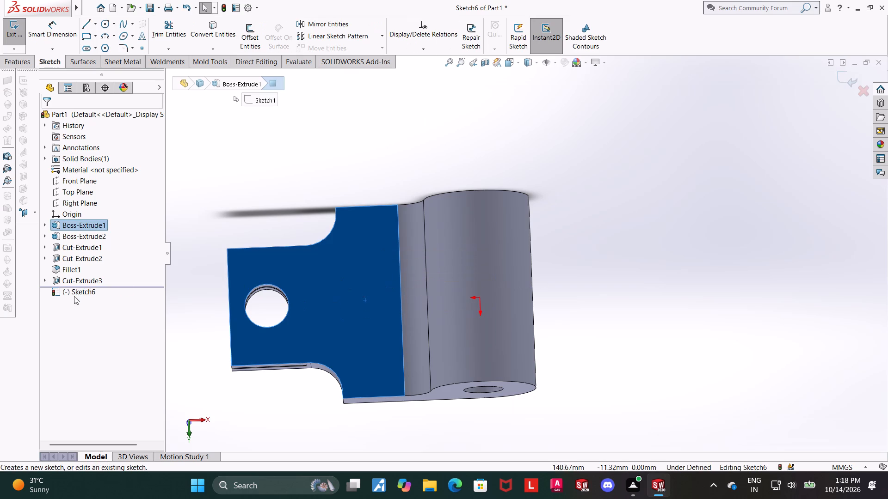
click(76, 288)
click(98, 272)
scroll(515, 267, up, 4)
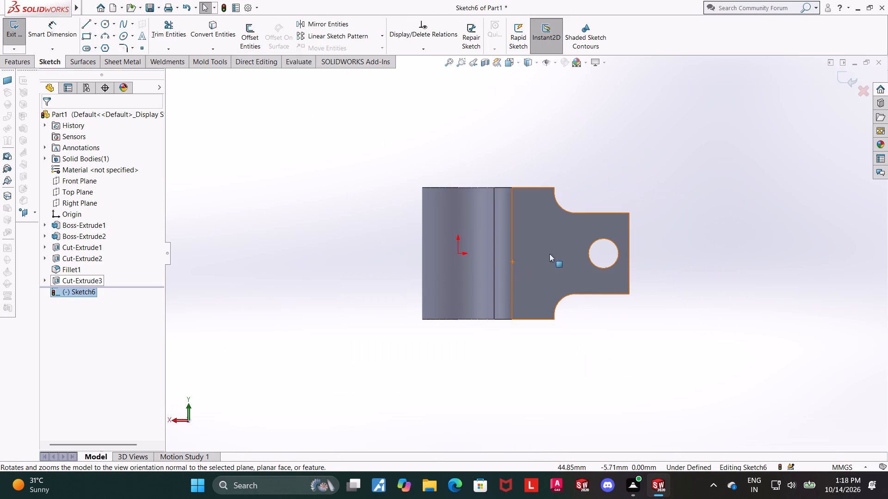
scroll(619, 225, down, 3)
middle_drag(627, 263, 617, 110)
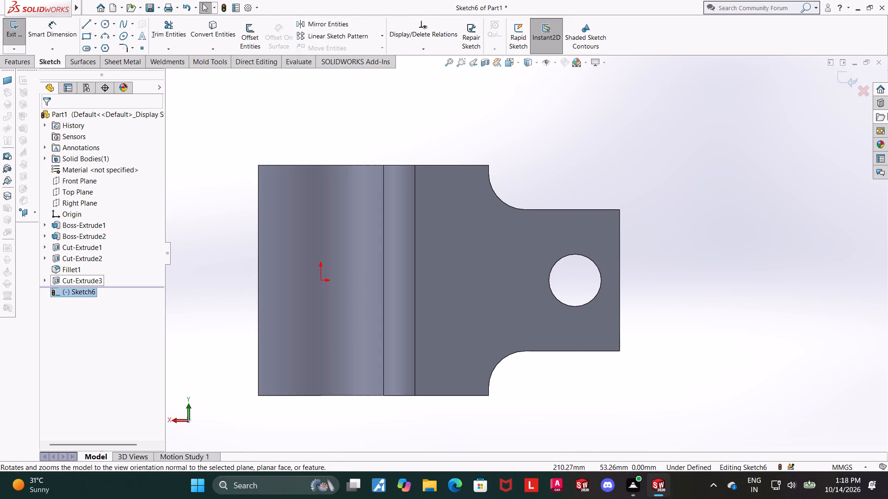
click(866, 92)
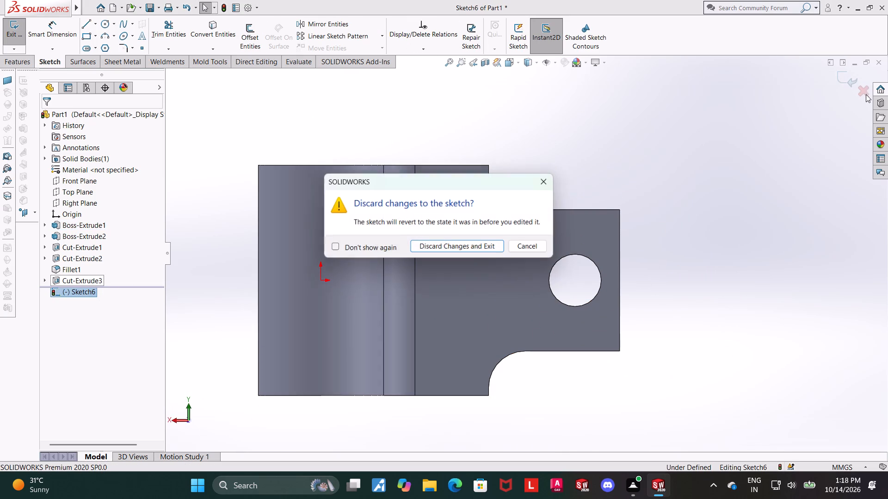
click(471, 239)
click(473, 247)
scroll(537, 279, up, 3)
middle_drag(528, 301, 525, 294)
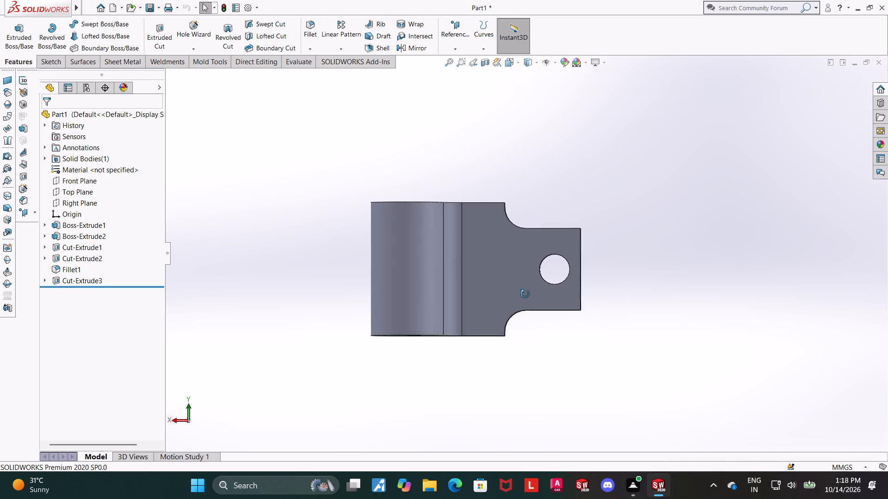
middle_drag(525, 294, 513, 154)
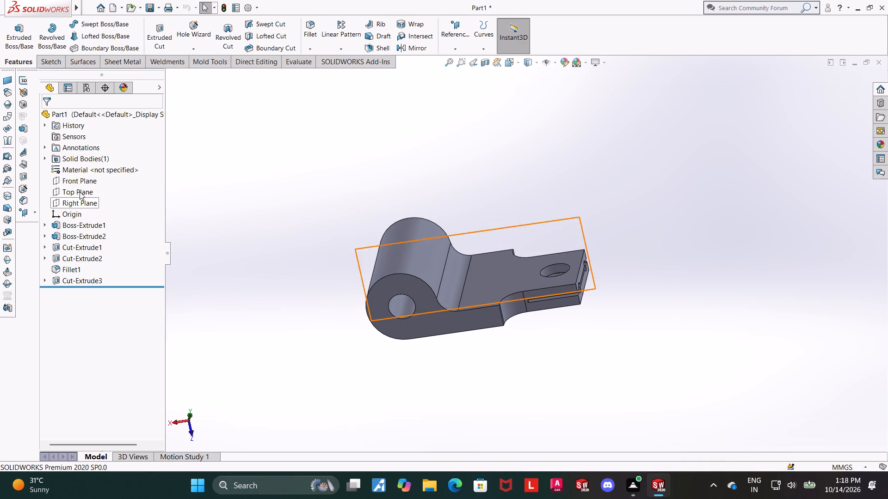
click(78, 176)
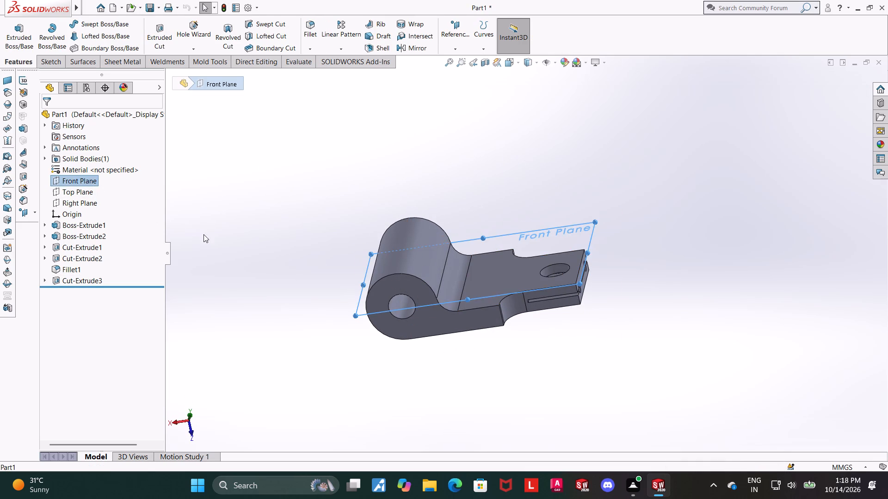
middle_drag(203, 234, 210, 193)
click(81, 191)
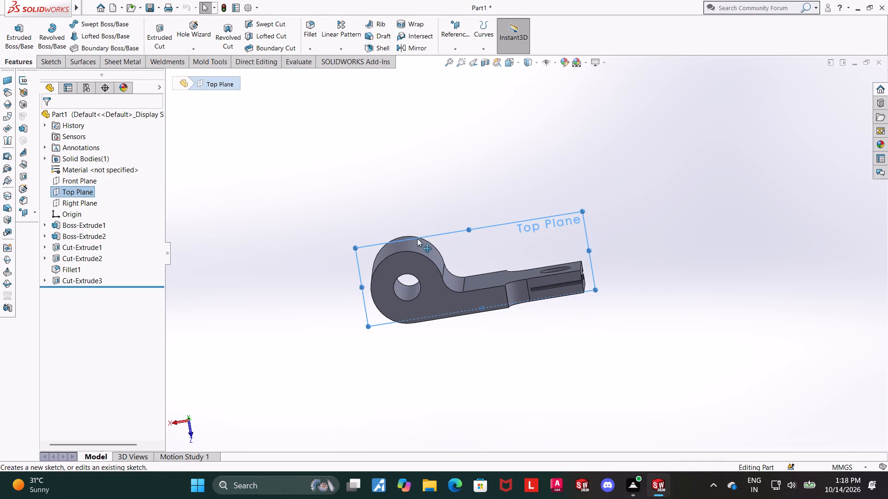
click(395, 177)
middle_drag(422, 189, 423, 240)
Start a sketch on the arm's flat face, viewed normal, and draw a corner rectangle about 98 by 36 mm across the cylinder.
click(481, 257)
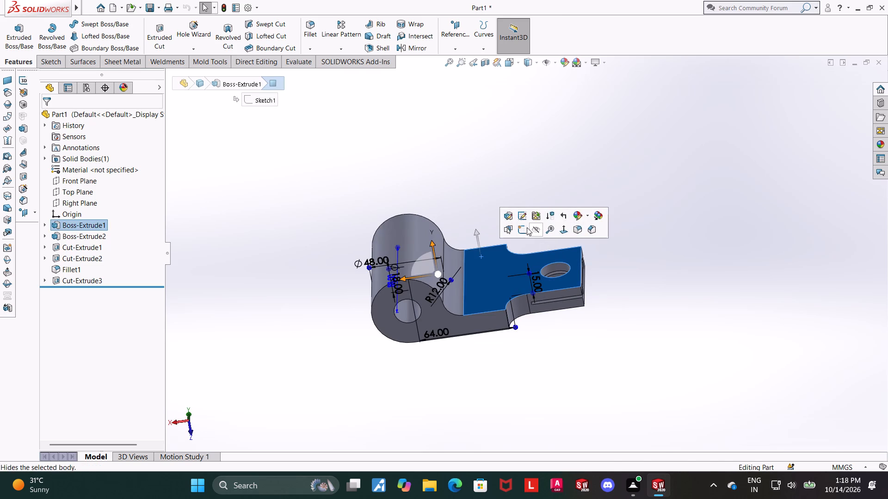
click(525, 228)
click(67, 297)
click(72, 295)
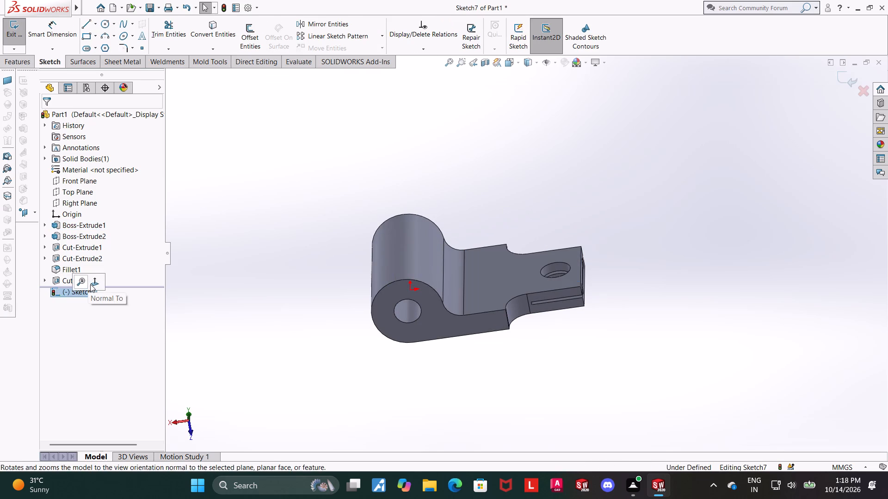
click(91, 284)
scroll(512, 307, up, 2)
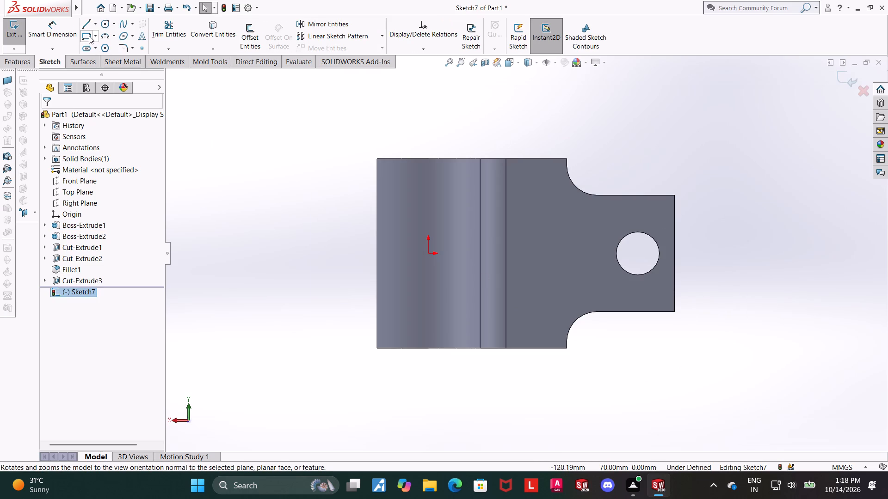
click(89, 36)
click(338, 209)
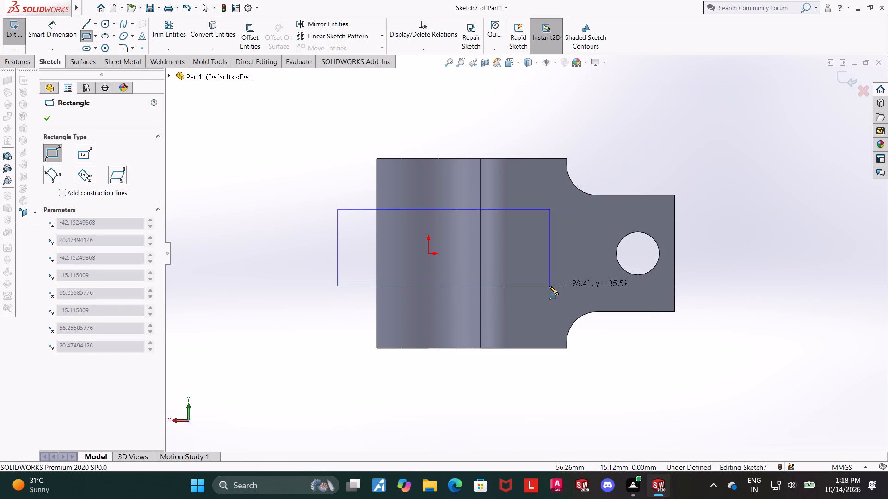
click(549, 286)
key(Escape)
key(Escape)
key(Escape)
Dimension the rectangle's upper side 22 mm from the part's upper edge.
click(53, 31)
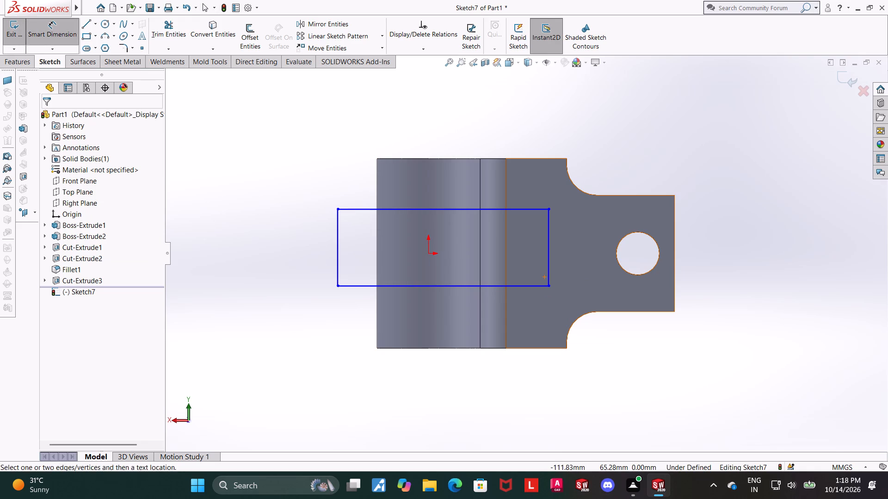
scroll(481, 255, up, 1)
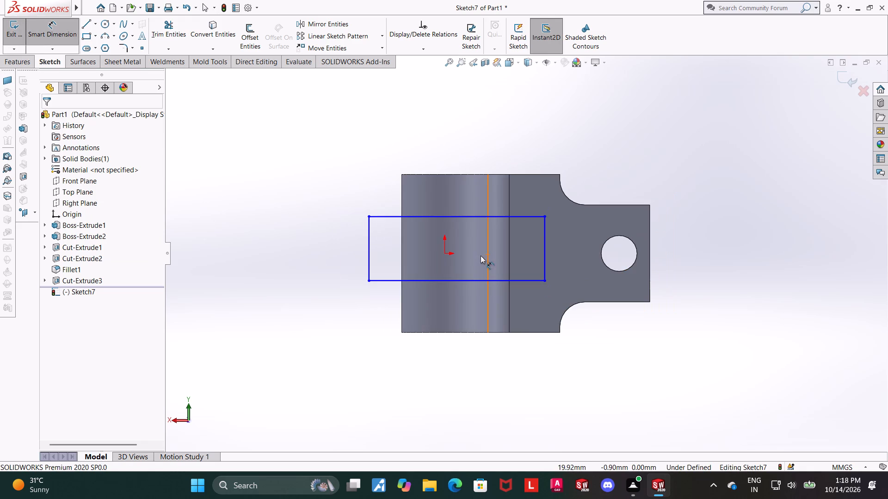
click(536, 216)
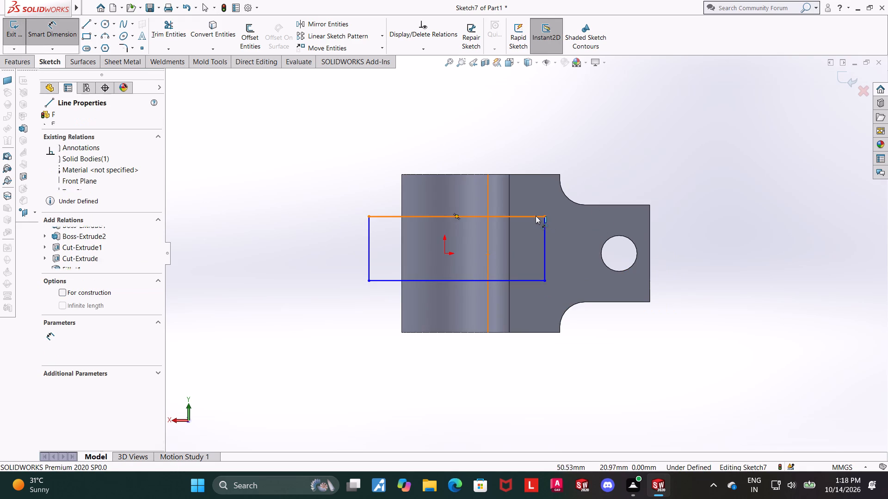
click(532, 173)
click(626, 189)
text(22)
key(Return)
key(Escape)
key(Escape)
Dimension the rectangle's lower side 22 mm from the part's lower edge.
click(37, 31)
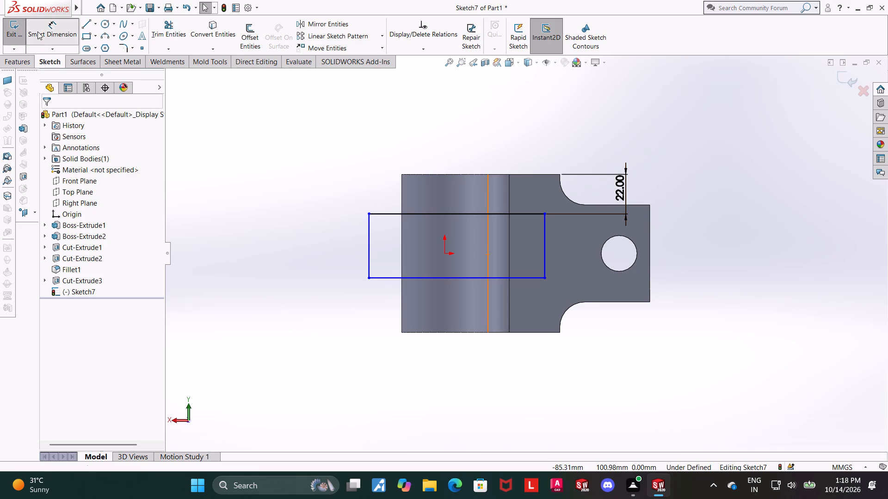
click(522, 279)
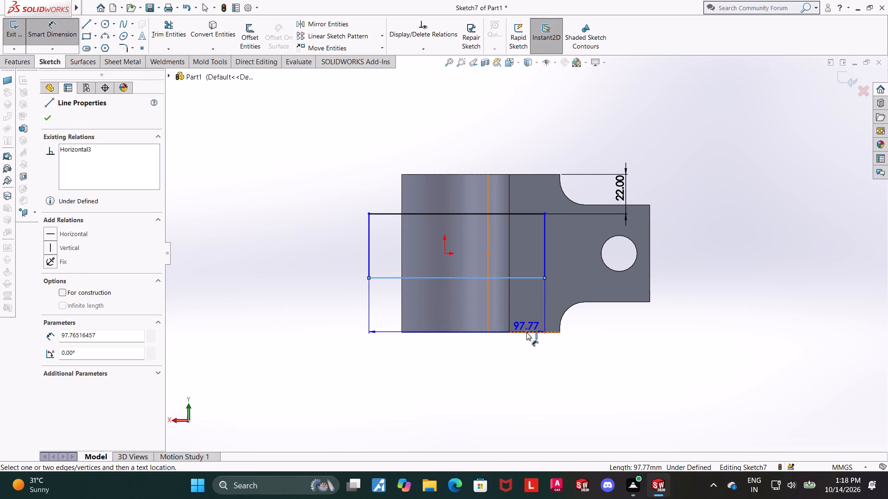
click(526, 332)
click(660, 340)
key(2)
key(Return)
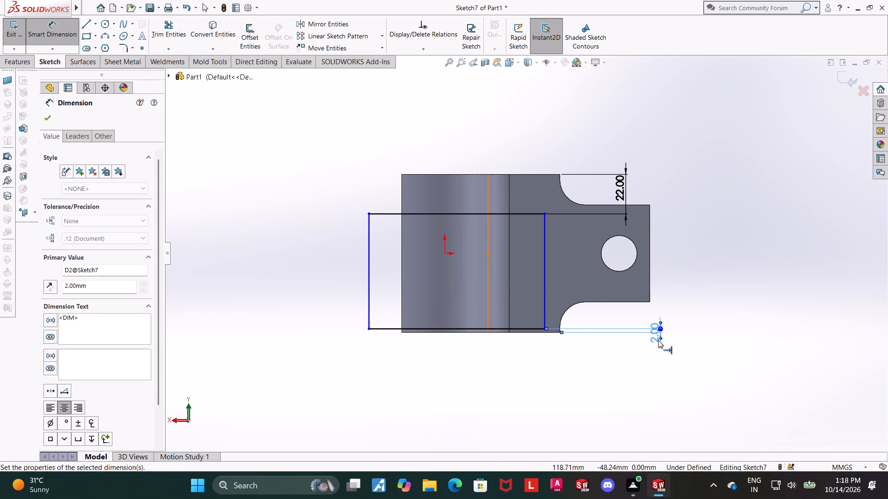
key(BackSpace)
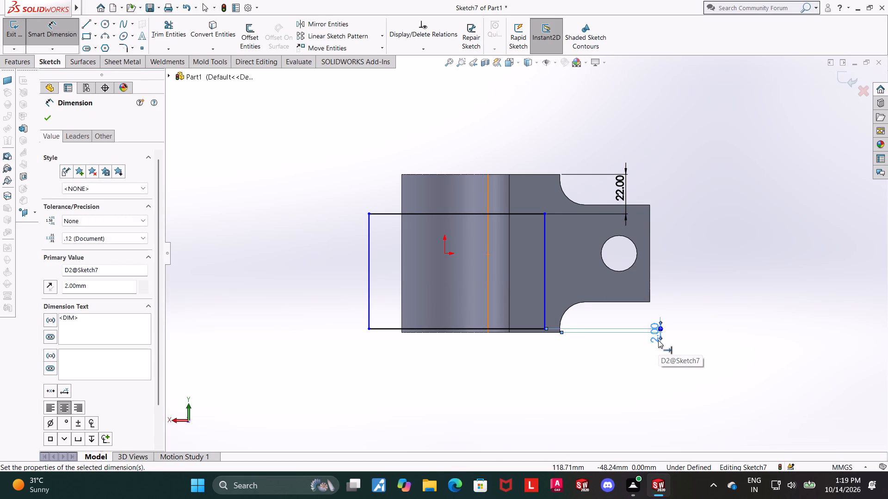
double_click(658, 340)
key(Escape)
double_click(651, 334)
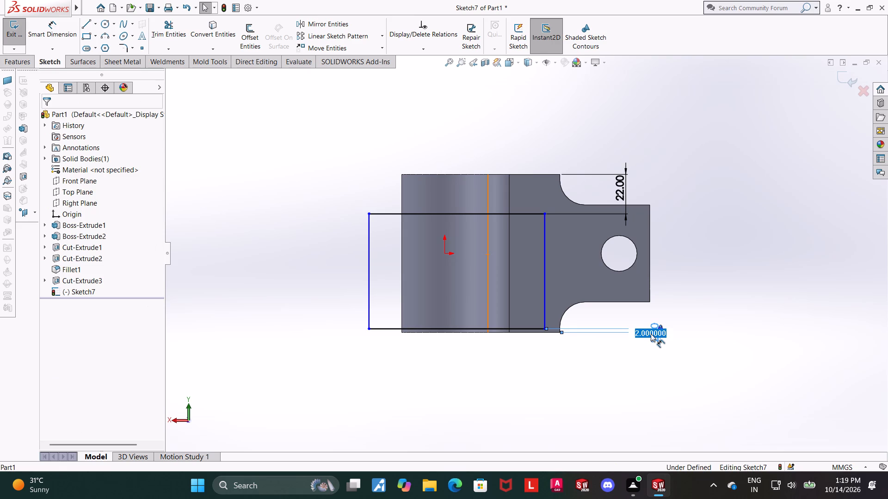
drag(664, 334, 487, 335)
text(22)
key(Return)
key(Escape)
key(Escape)
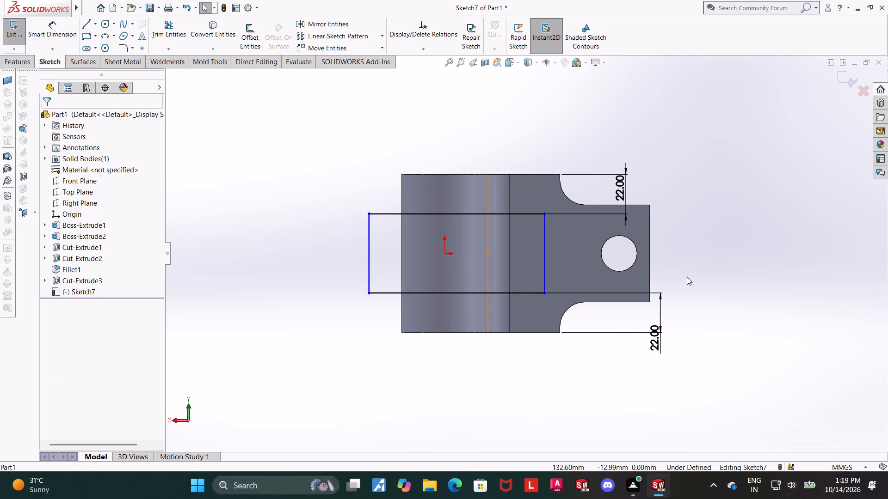
click(733, 276)
Make the rectangle's outer short side, beyond the cylinder, collinear with the cylinder's silhouette edge.
scroll(734, 276, up, 1)
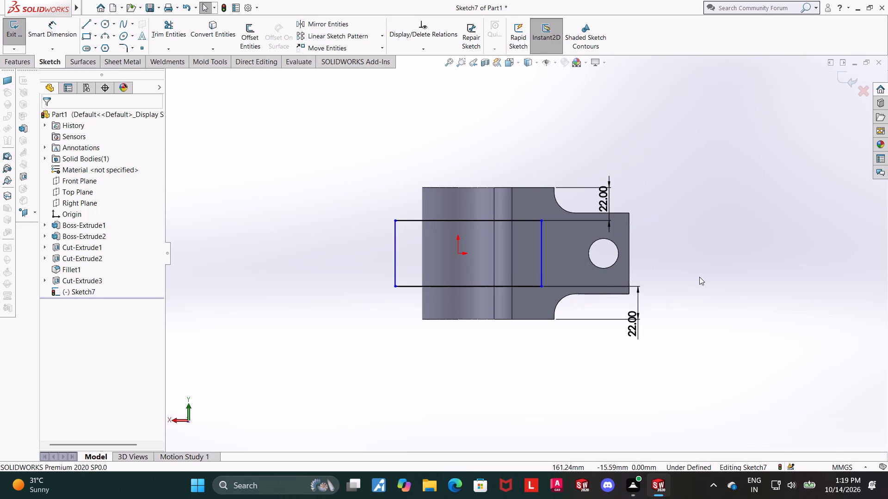
scroll(683, 272, up, 1)
scroll(643, 268, down, 1)
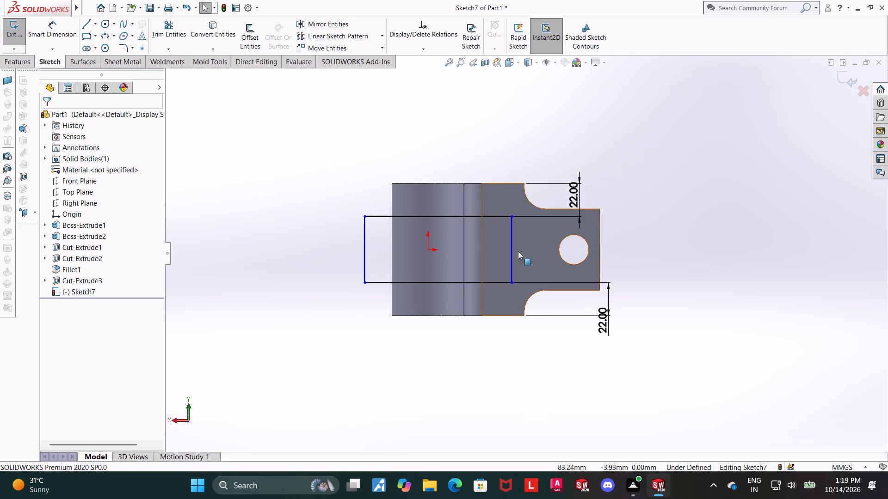
click(365, 250)
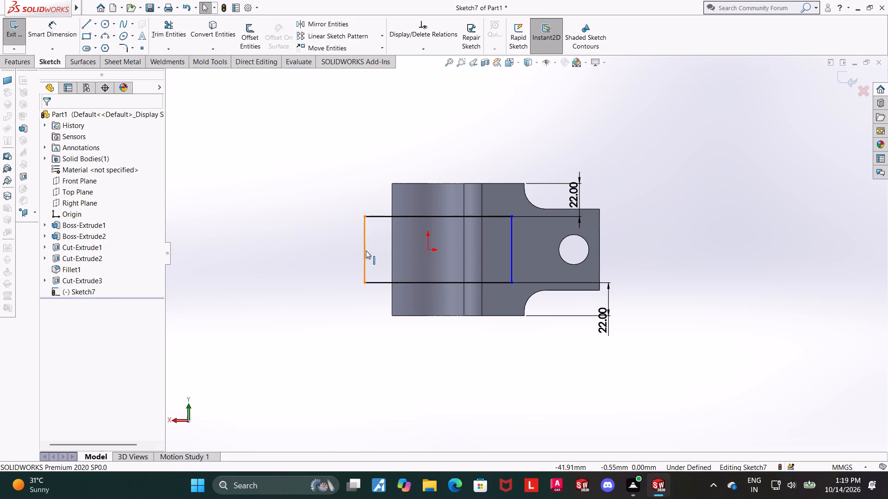
ctrl+click(392, 252)
click(49, 280)
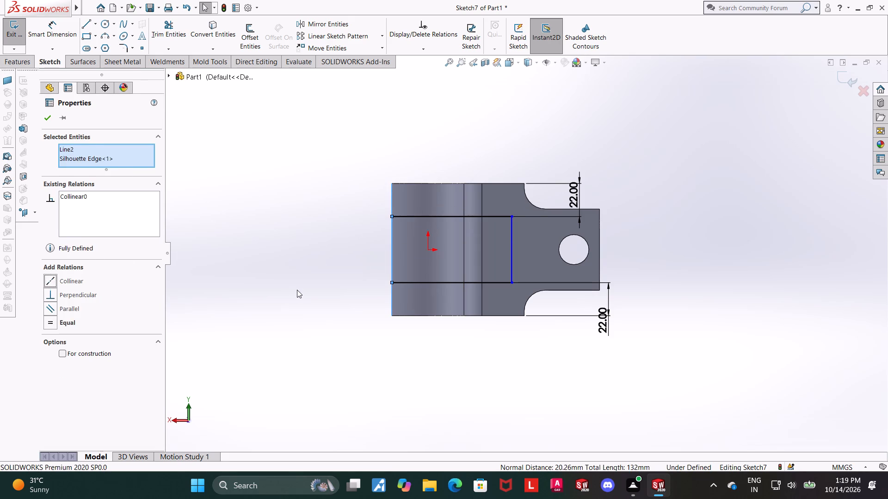
click(299, 294)
Dimension the distance between the rectangle's two vertical sides as 48.76 mm.
click(57, 33)
click(512, 241)
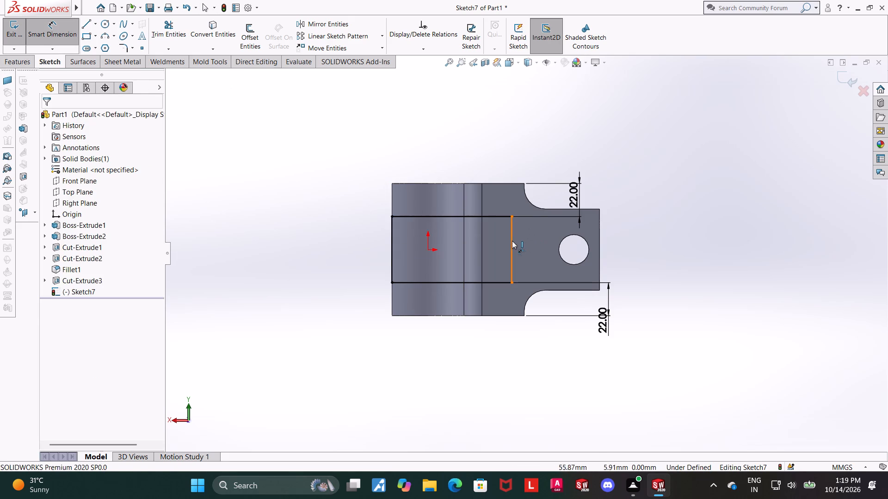
click(390, 248)
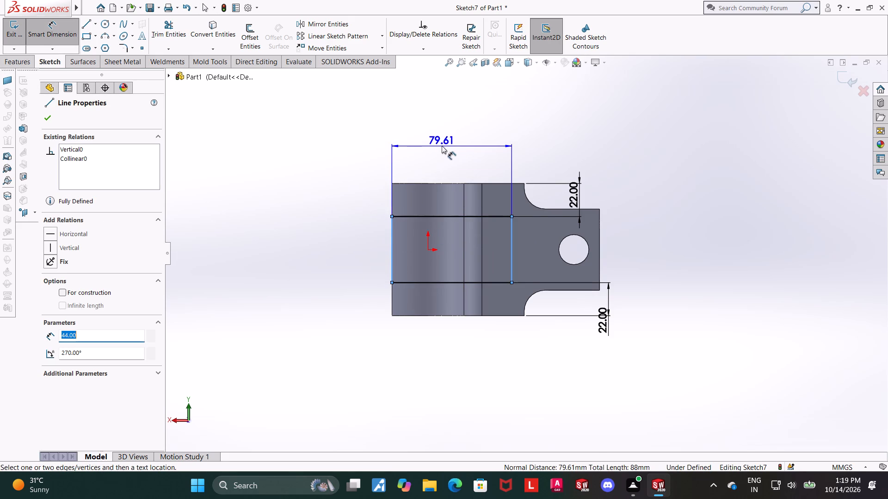
scroll(446, 146, up, 1)
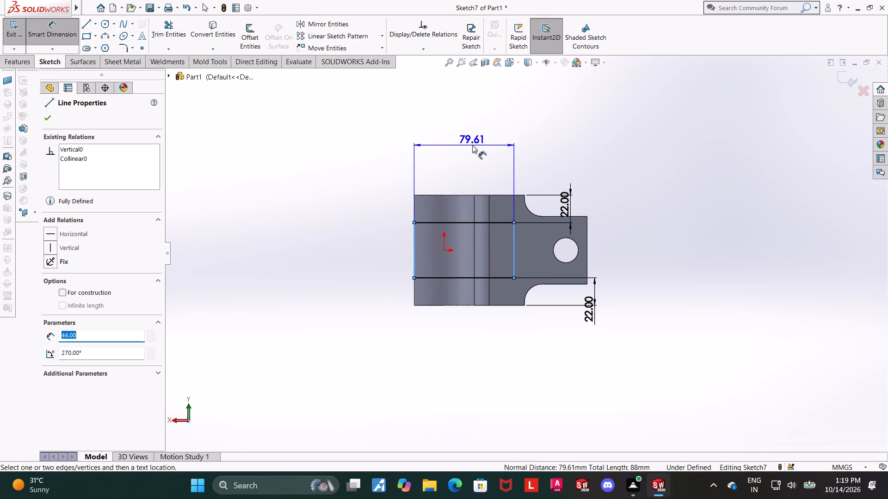
scroll(472, 145, up, 1)
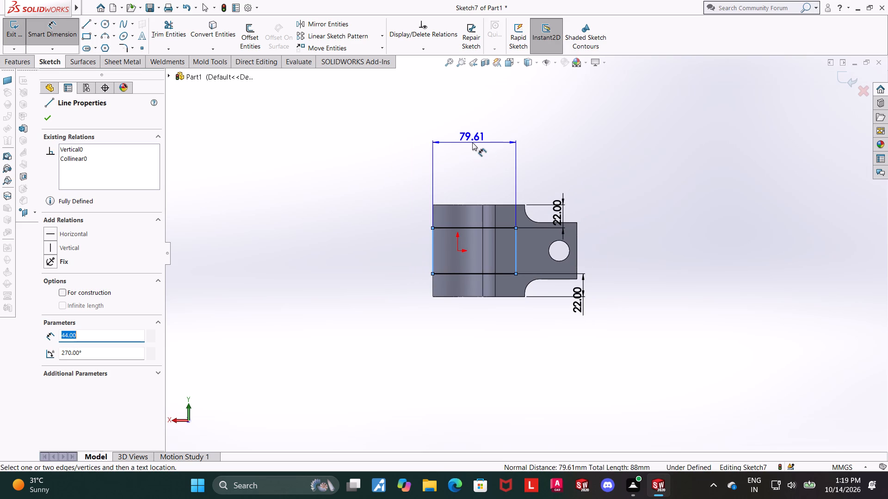
click(472, 142)
text(48.7)
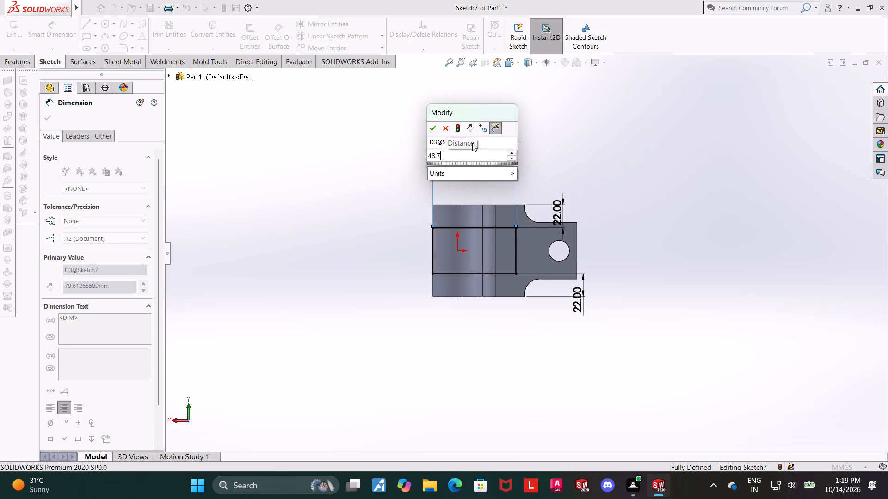
key(6)
key(Return)
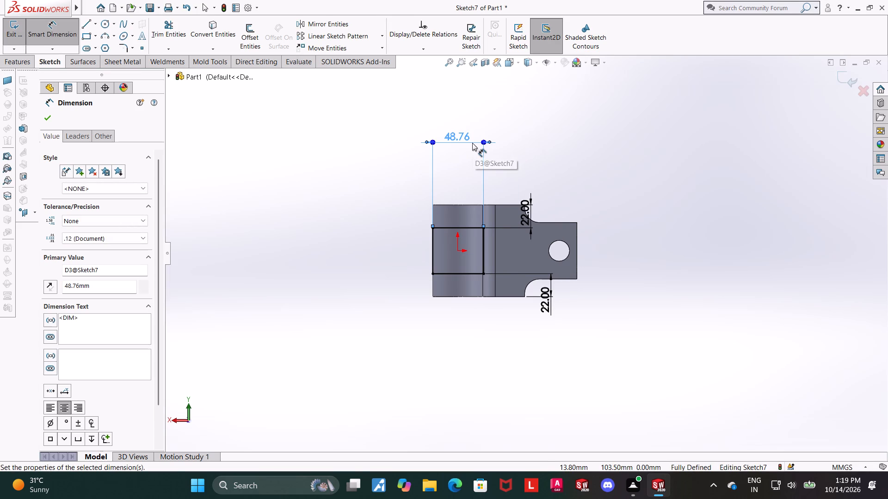
scroll(614, 160, up, 1)
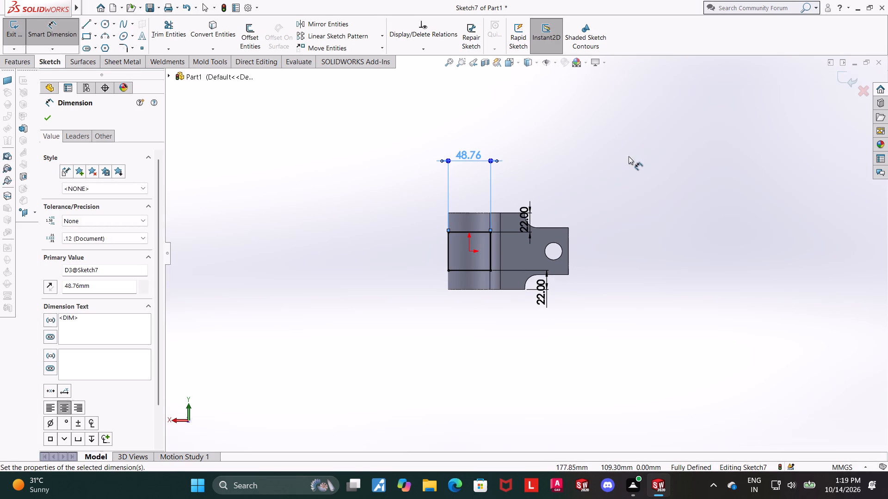
scroll(642, 164, down, 1)
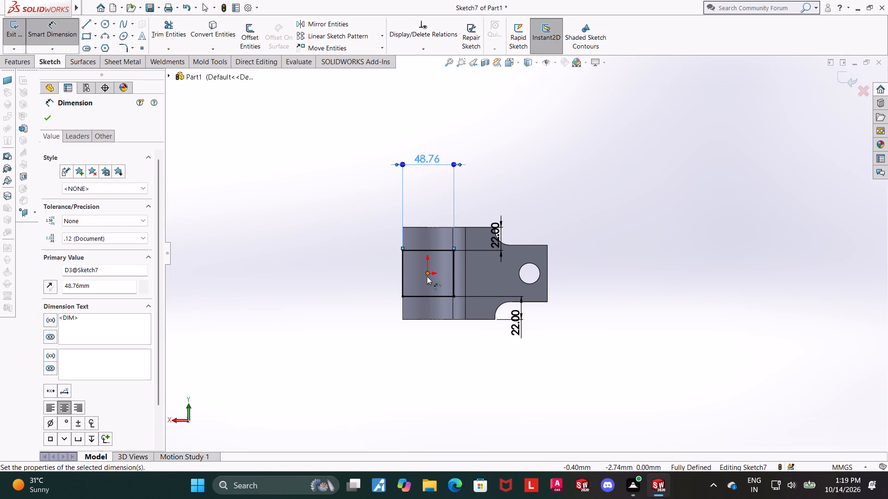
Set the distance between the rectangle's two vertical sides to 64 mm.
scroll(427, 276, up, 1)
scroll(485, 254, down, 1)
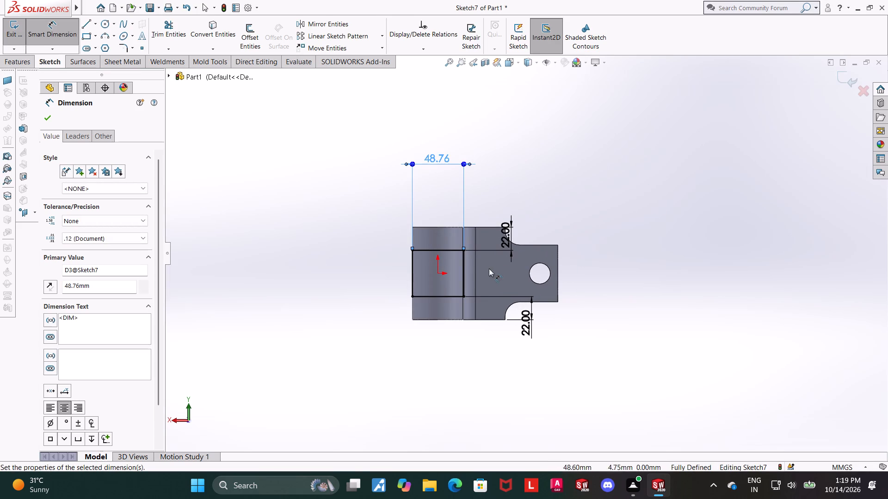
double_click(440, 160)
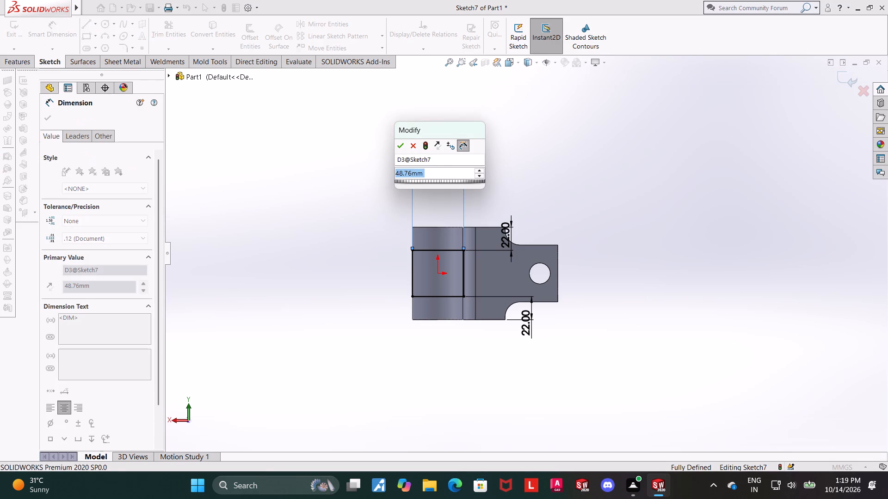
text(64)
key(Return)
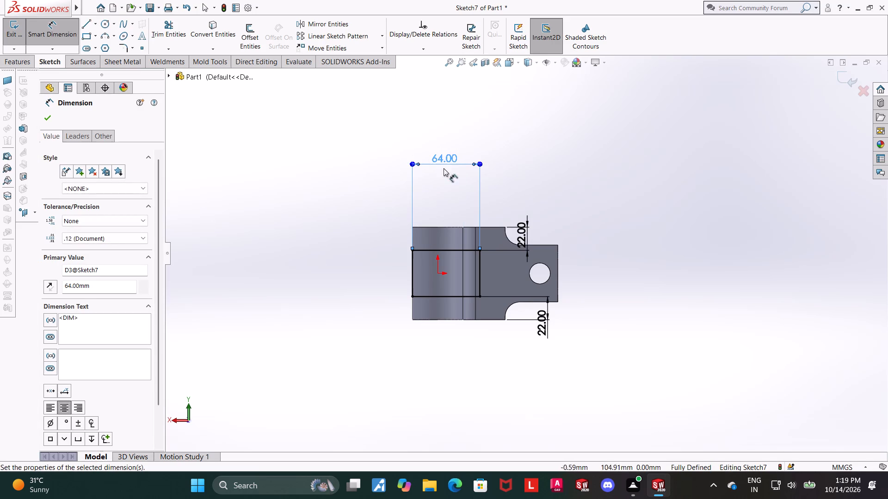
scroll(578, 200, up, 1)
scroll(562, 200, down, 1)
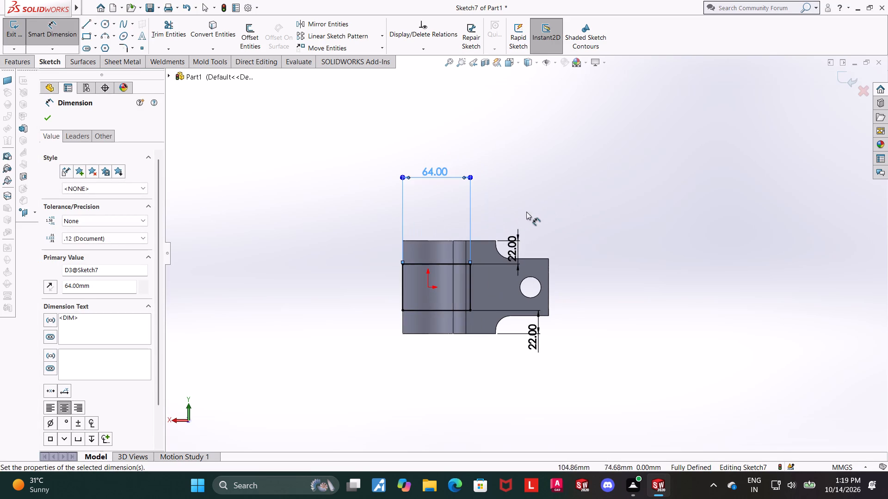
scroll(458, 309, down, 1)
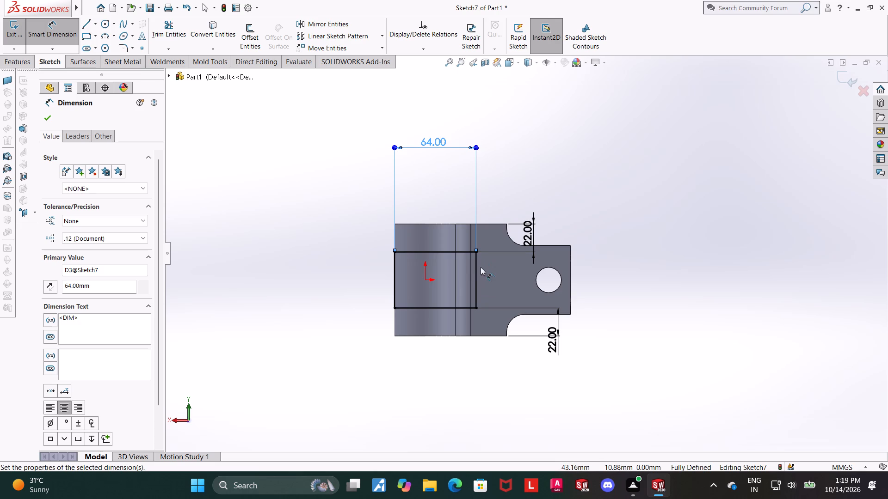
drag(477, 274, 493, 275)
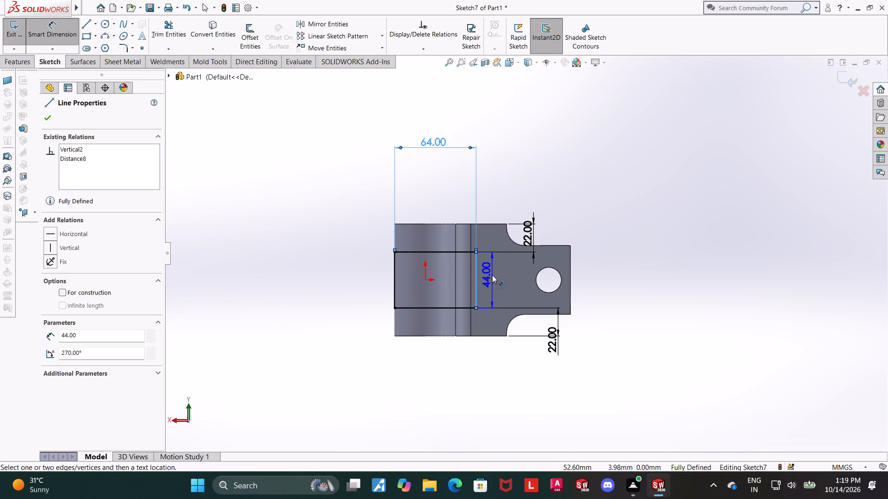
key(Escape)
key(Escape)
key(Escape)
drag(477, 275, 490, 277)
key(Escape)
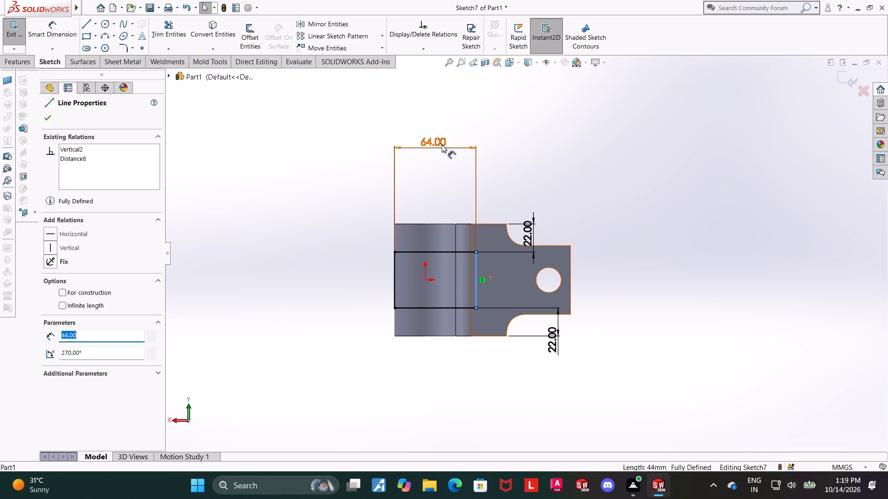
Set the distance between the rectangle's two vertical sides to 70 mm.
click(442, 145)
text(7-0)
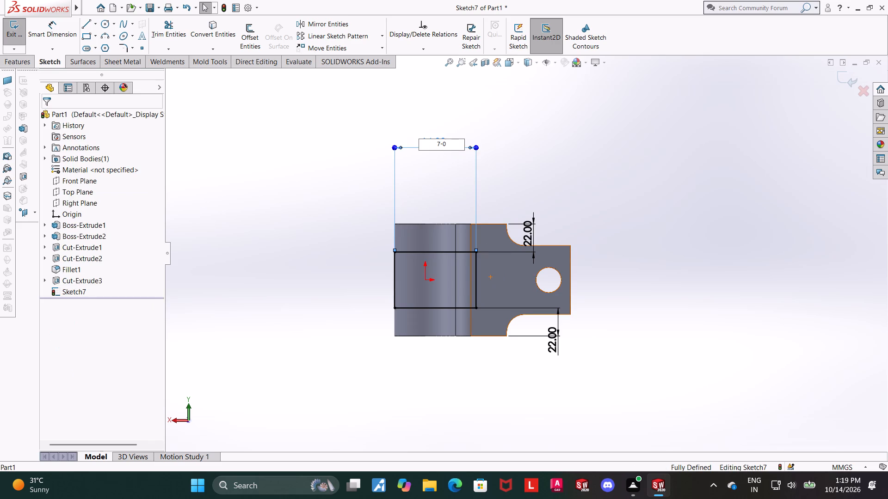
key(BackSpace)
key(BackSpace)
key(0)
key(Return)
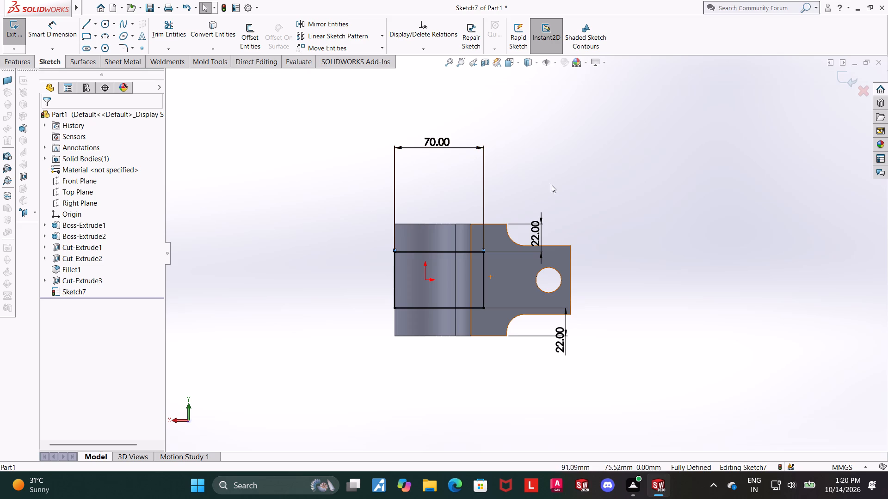
Delete the dimension between the rectangle's two vertical sides.
right_click(443, 142)
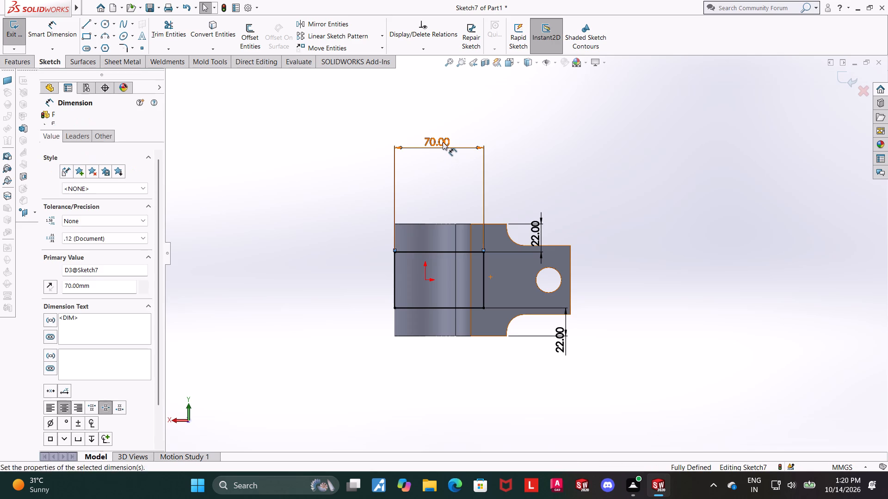
click(477, 255)
key(Escape)
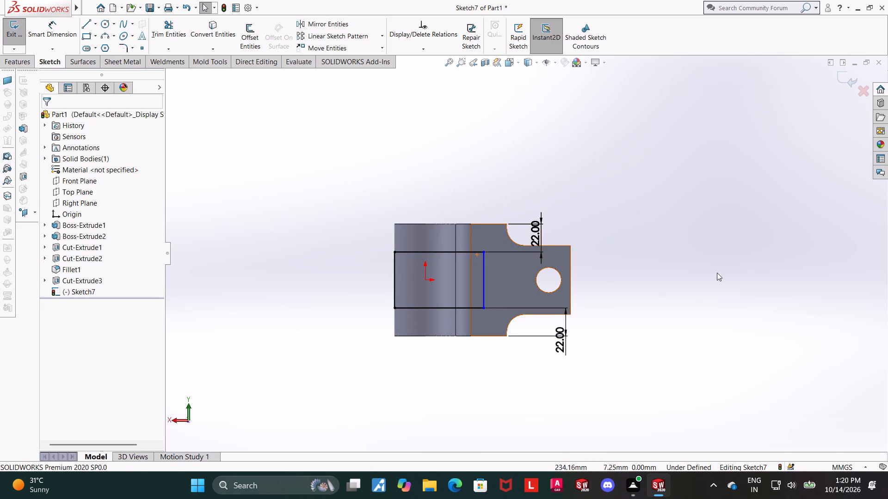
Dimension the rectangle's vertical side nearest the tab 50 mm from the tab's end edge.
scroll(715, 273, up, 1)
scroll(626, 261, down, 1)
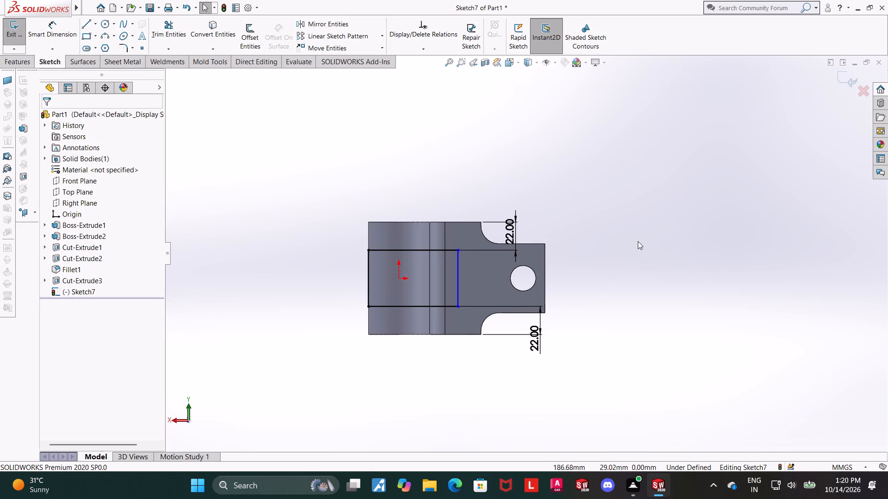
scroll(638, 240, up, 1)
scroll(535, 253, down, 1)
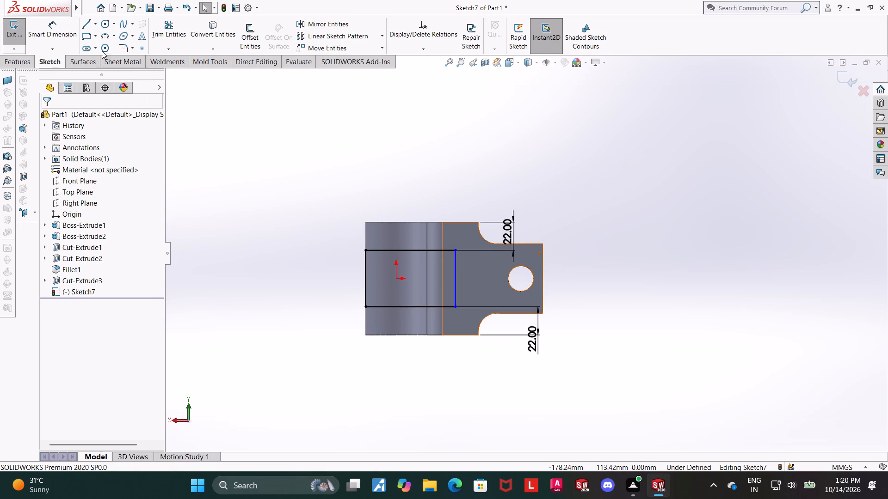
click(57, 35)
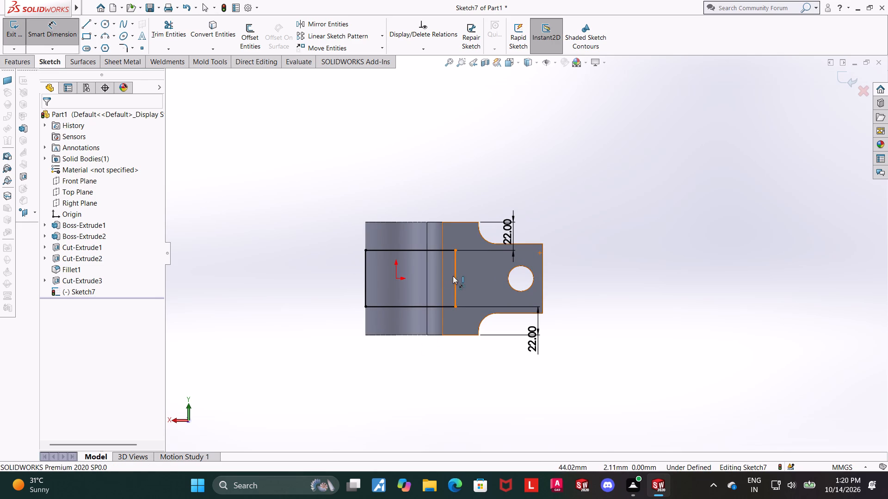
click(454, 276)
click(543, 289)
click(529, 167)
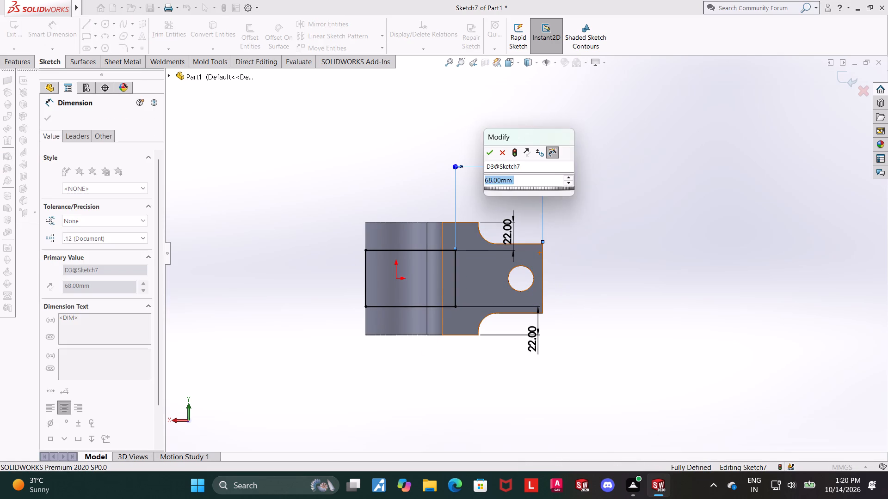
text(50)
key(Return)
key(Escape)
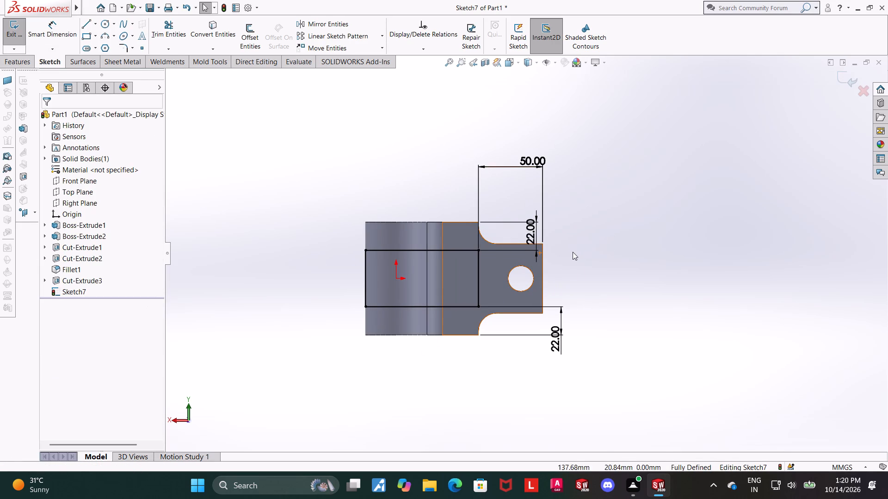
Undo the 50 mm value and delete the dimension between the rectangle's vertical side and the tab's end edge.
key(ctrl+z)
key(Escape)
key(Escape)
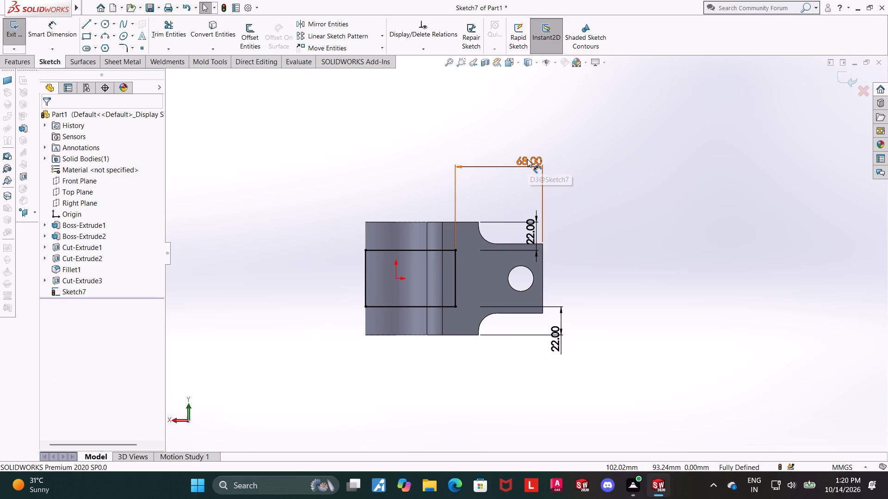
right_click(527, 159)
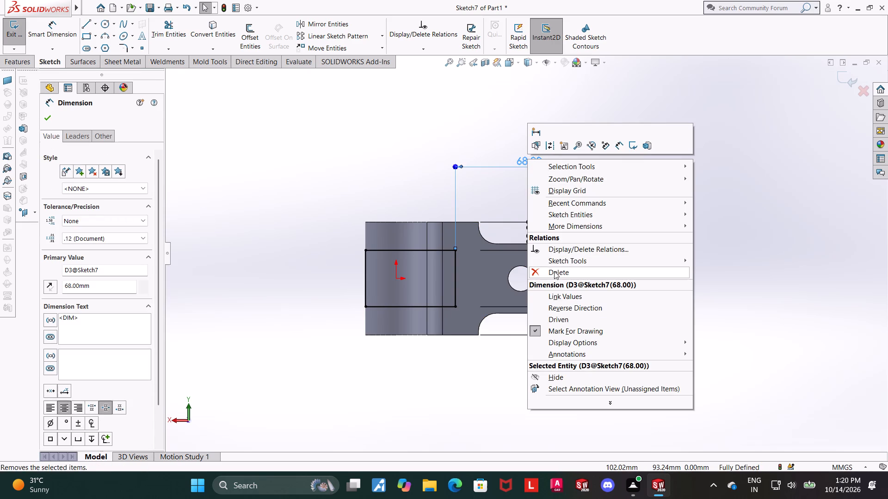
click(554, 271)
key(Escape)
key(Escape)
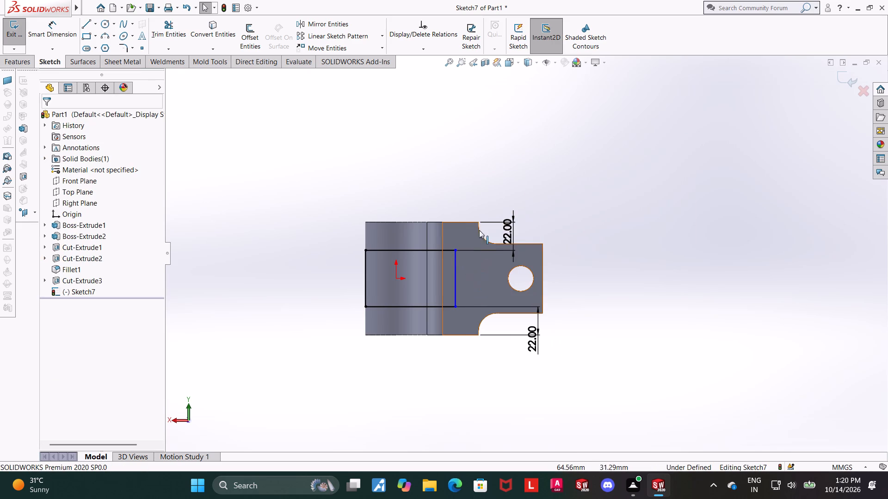
Add a vertical relation between the rectangle's lower corner nearest the tab and the part's lower vertex where the concave corner arc starts.
click(478, 336)
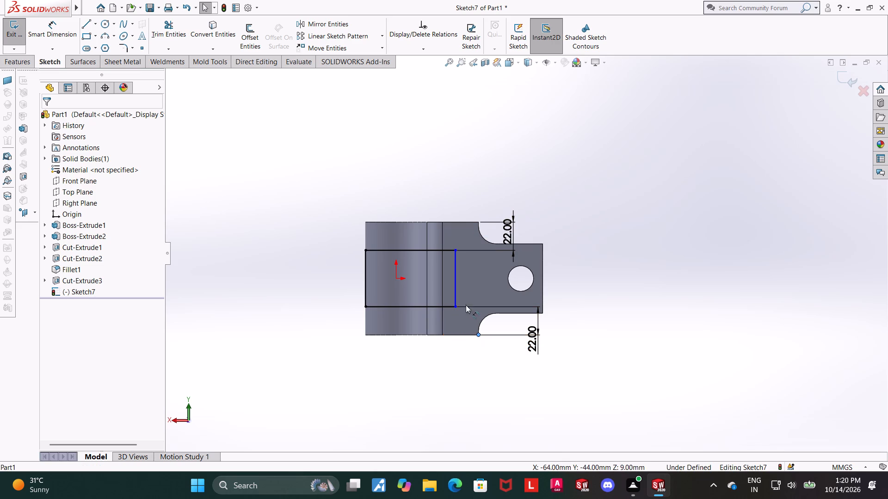
ctrl+click(453, 308)
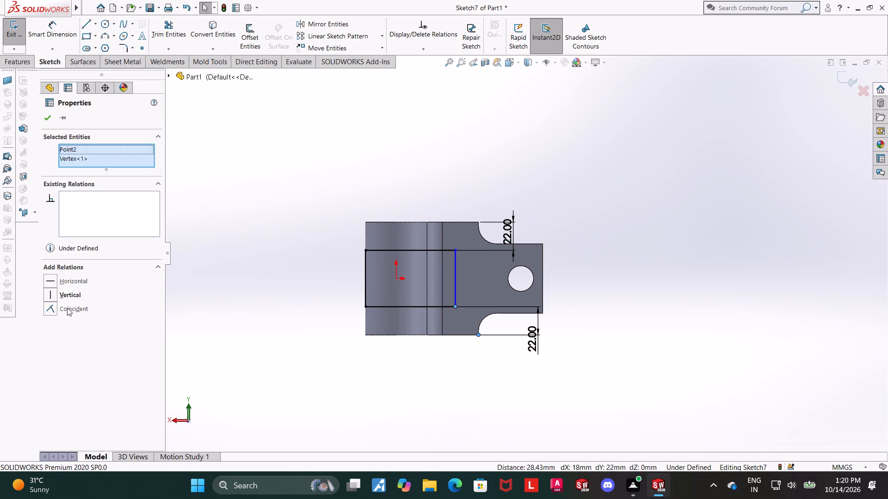
click(53, 291)
click(671, 285)
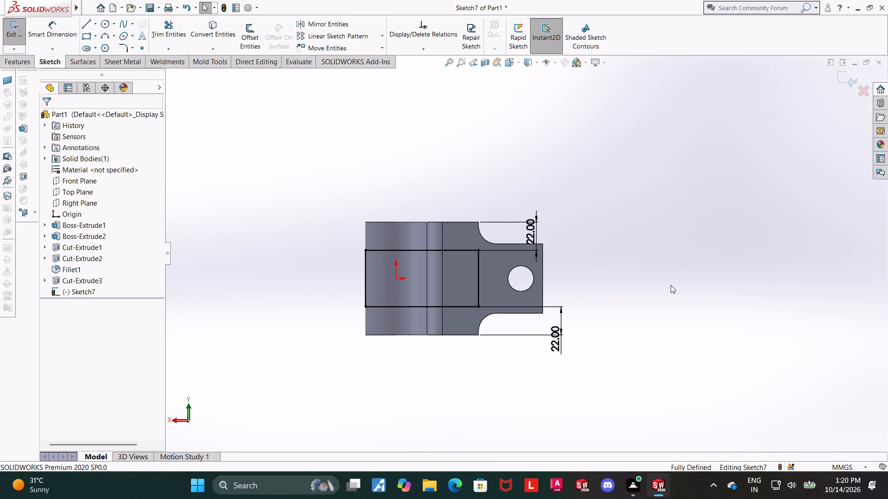
Apply 12 mm sketch fillets to the rectangle's two corners nearest the tab.
scroll(624, 280, down, 1)
scroll(579, 262, up, 1)
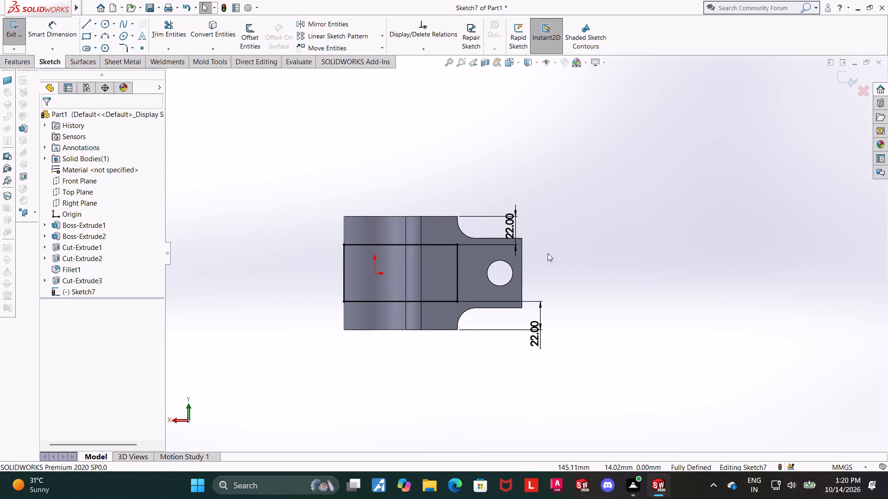
scroll(492, 242, down, 1)
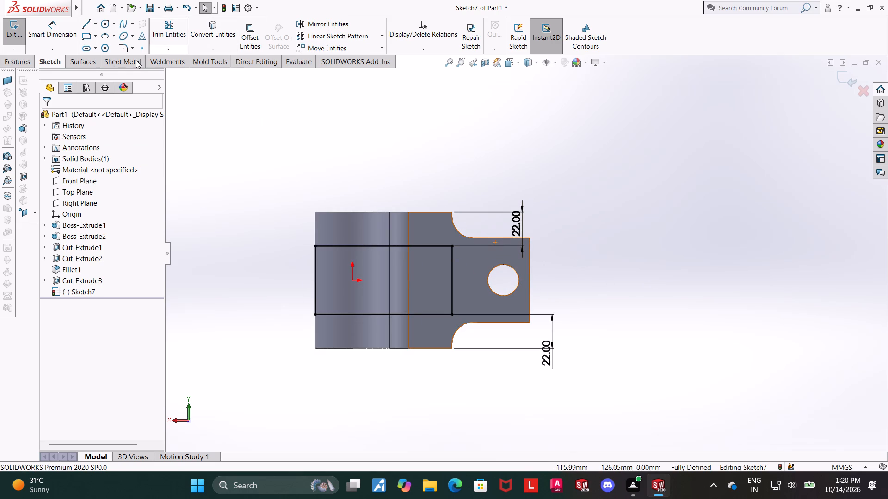
click(125, 45)
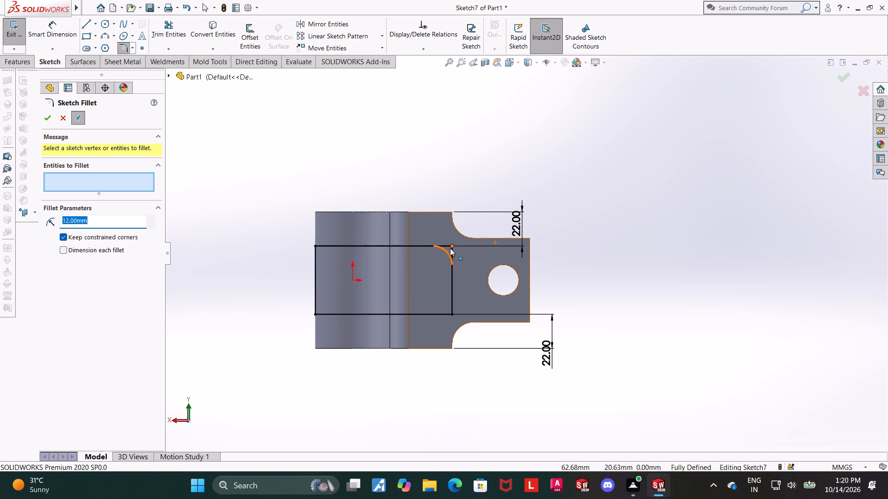
click(450, 247)
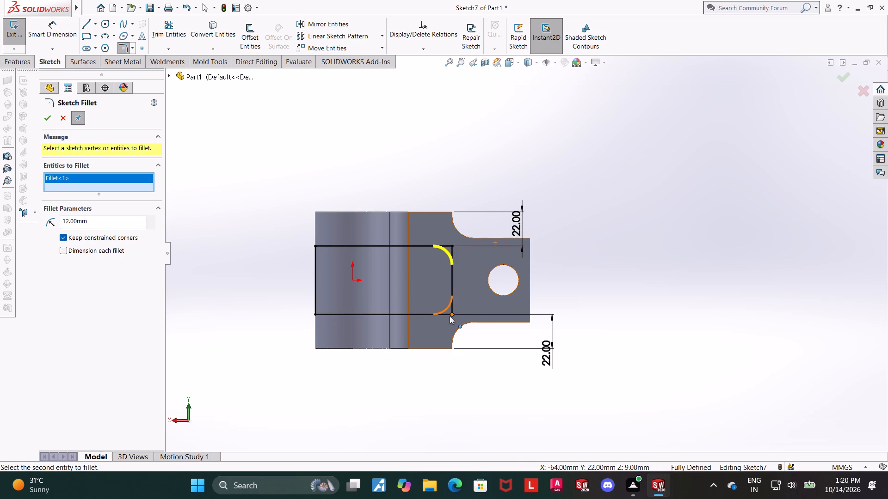
click(450, 316)
click(44, 117)
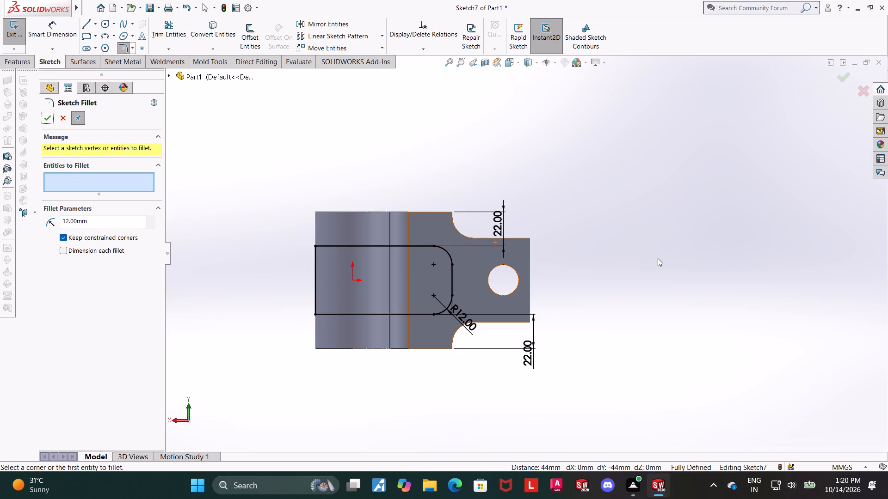
click(658, 258)
scroll(566, 287, up, 1)
scroll(460, 278, down, 1)
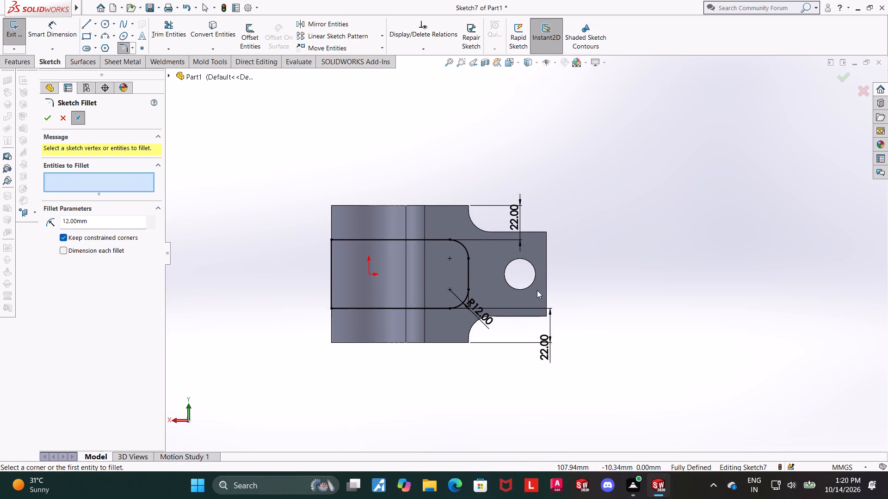
middle_drag(537, 290, 525, 199)
click(41, 118)
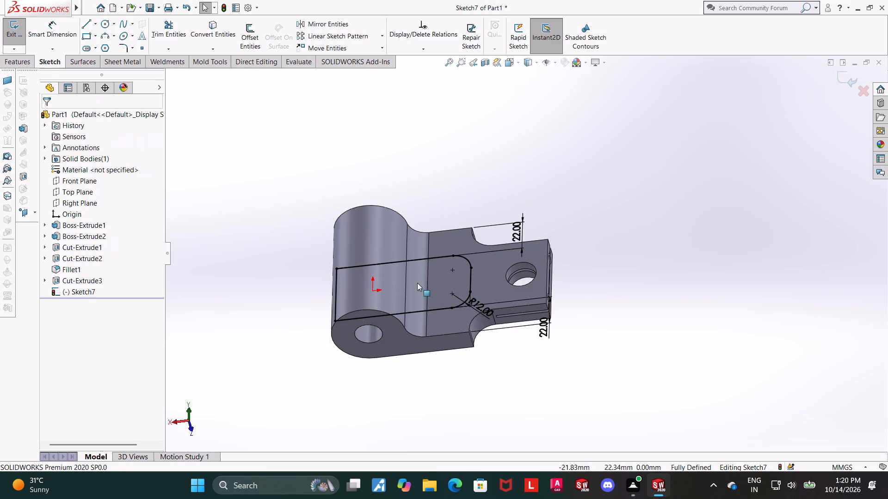
Exit the sketch containing the rounded rectangle.
scroll(521, 299, up, 2)
middle_drag(530, 302, 553, 242)
middle_drag(558, 162, 550, 166)
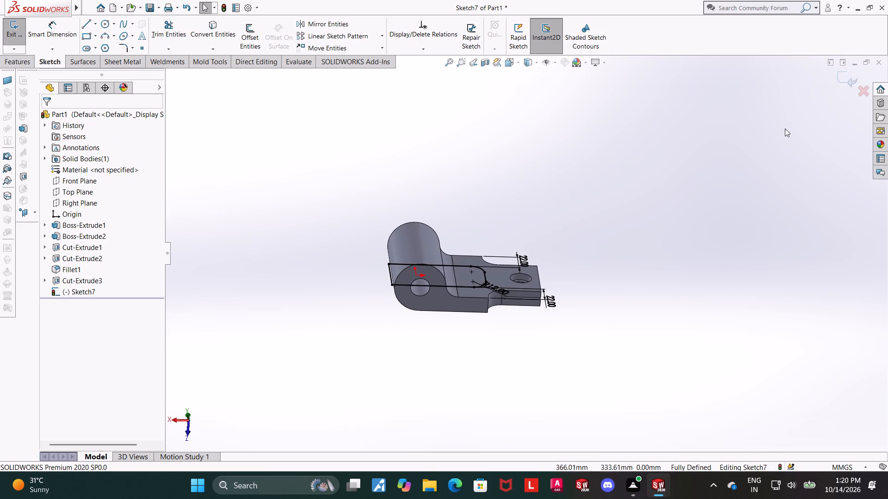
middle_drag(717, 169, 713, 200)
middle_drag(550, 208, 553, 223)
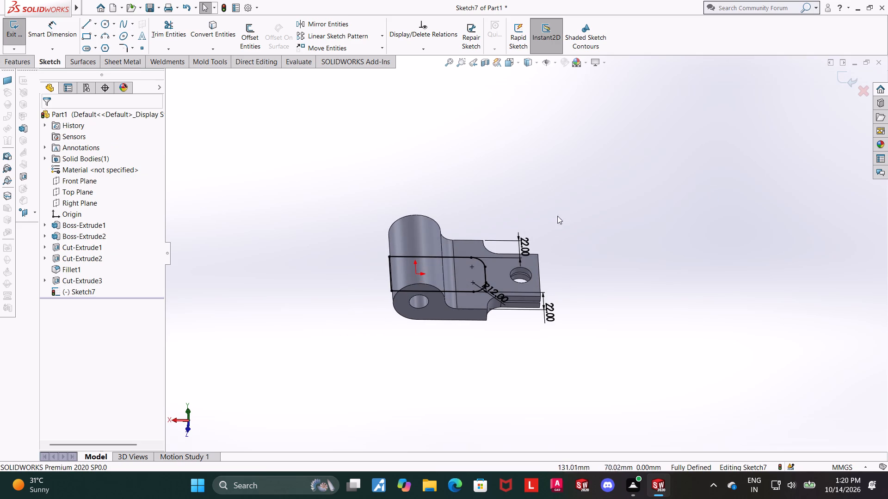
middle_drag(602, 172, 597, 140)
click(843, 84)
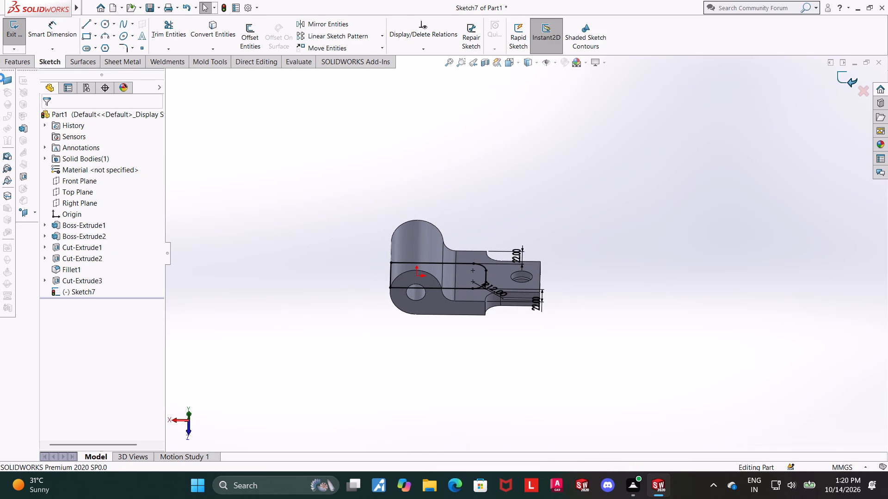
Cut-extrude the rounded rectangle sketch through the cylinder and arm in both directions using Through All - Both.
click(149, 35)
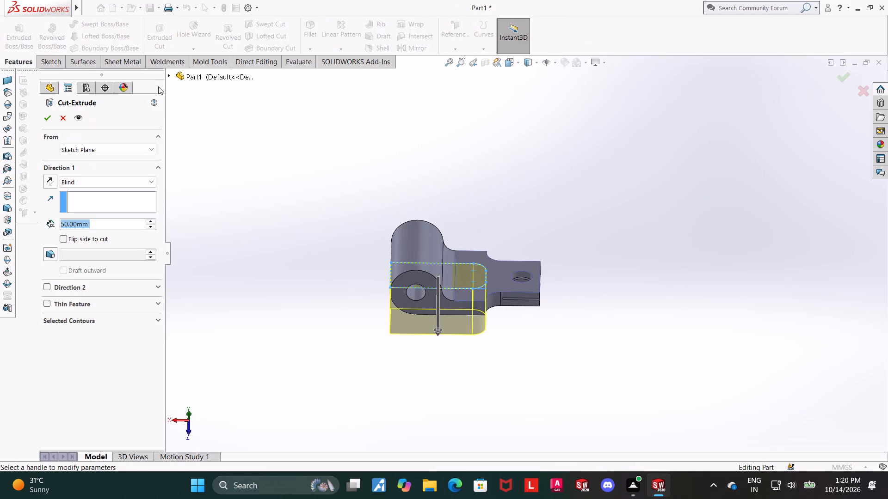
click(79, 184)
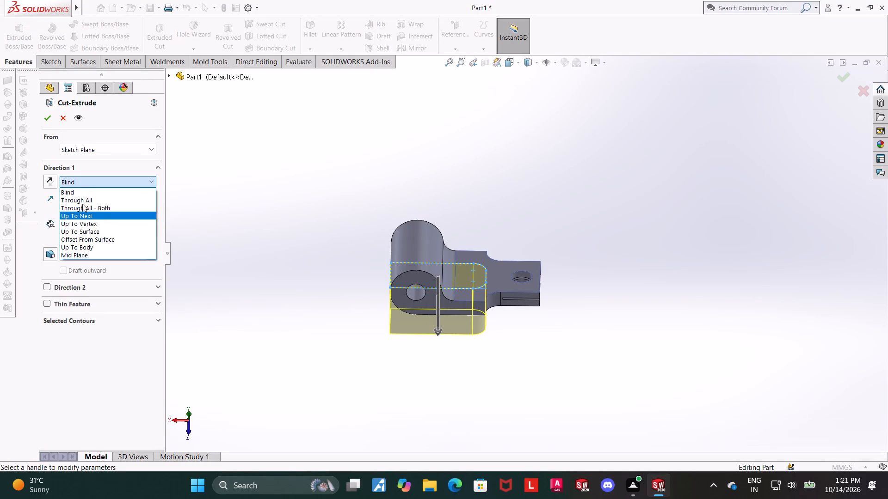
click(83, 204)
middle_drag(314, 253, 345, 210)
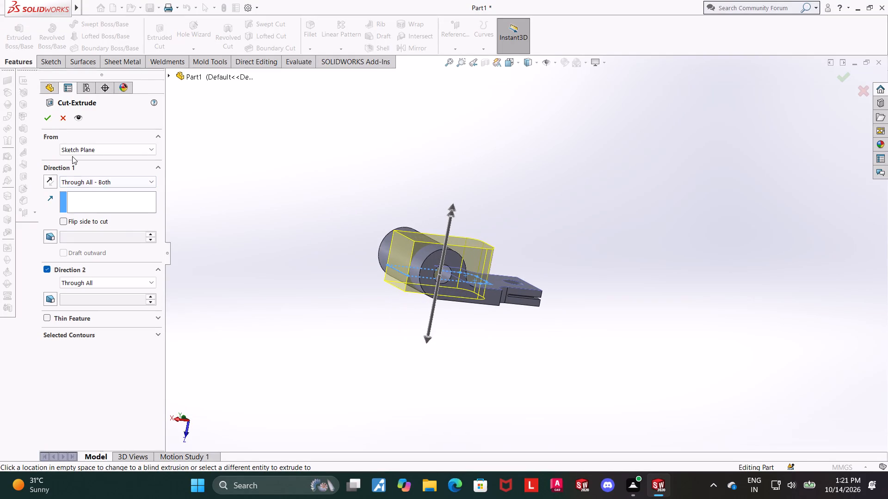
click(51, 121)
Inspect the forked part from several angles, including the isometric view, to check the new cut between the two arms.
middle_drag(606, 240, 454, 339)
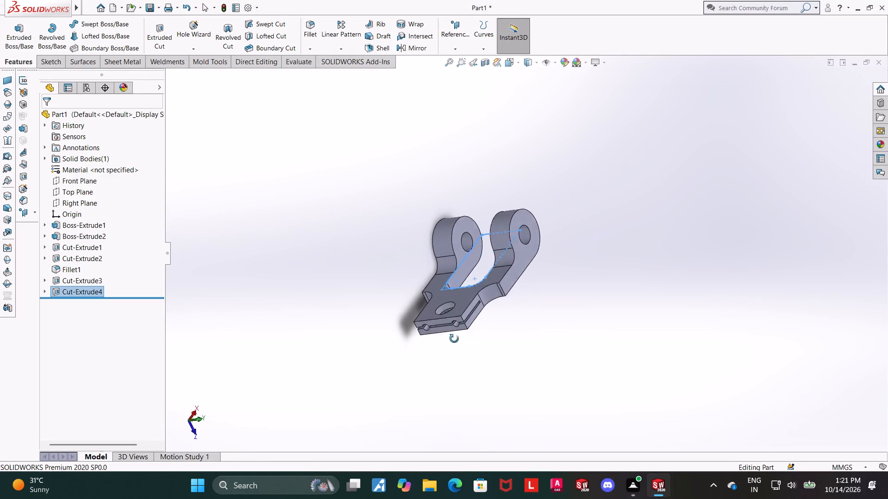
middle_drag(454, 339, 403, 413)
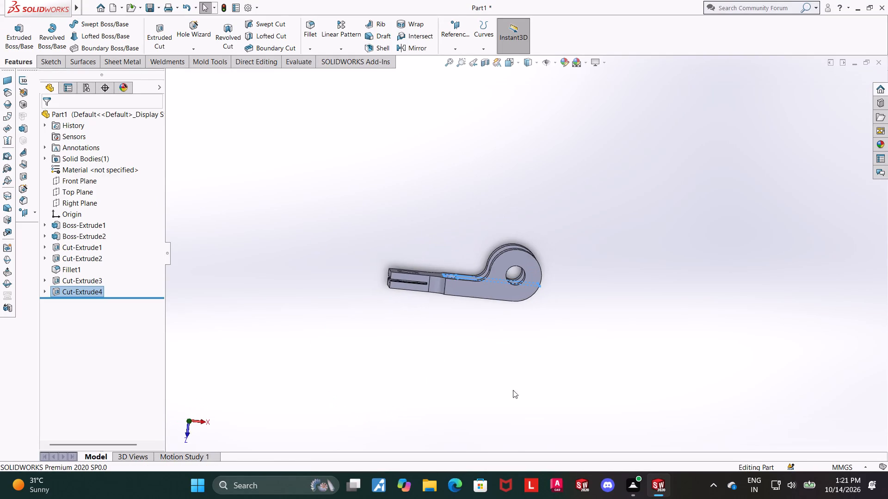
click(623, 347)
middle_drag(596, 320, 629, 411)
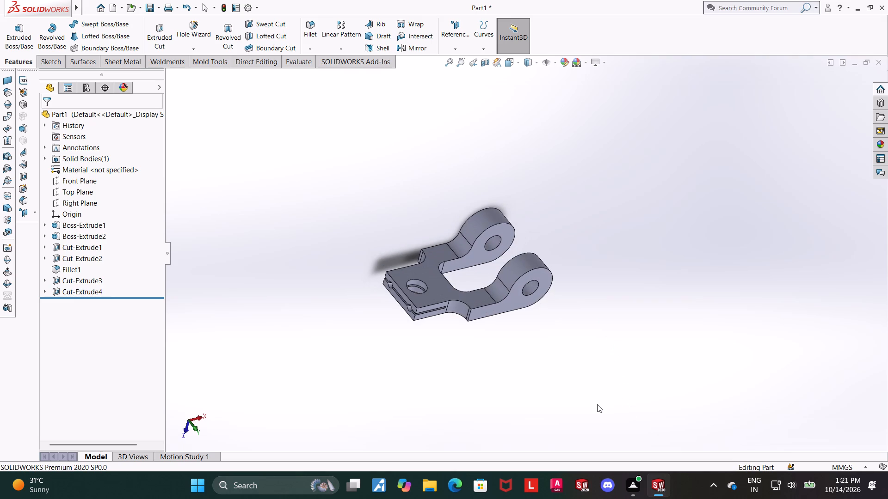
key(ctrl+7)
scroll(620, 377, up, 3)
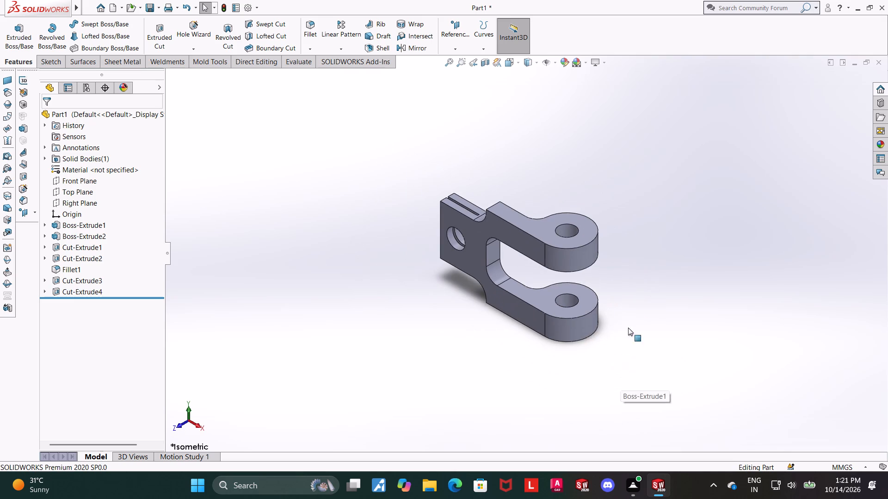
middle_drag(647, 325, 378, 394)
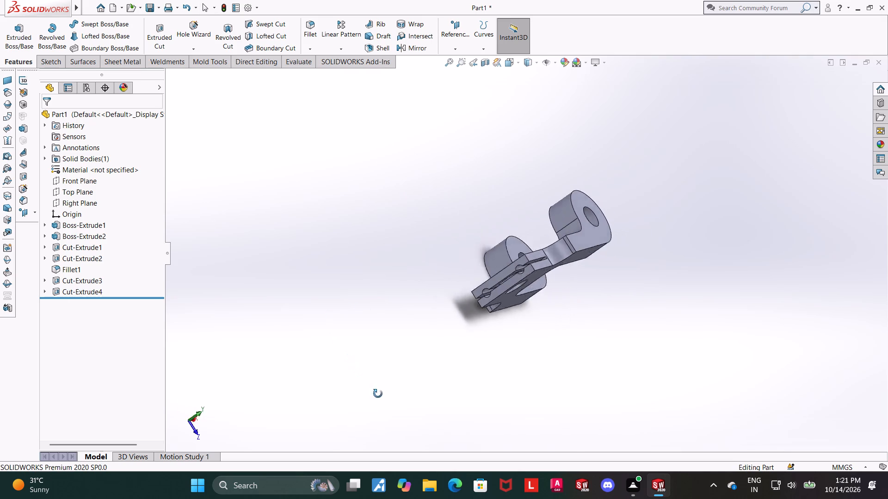
middle_drag(378, 394, 533, 336)
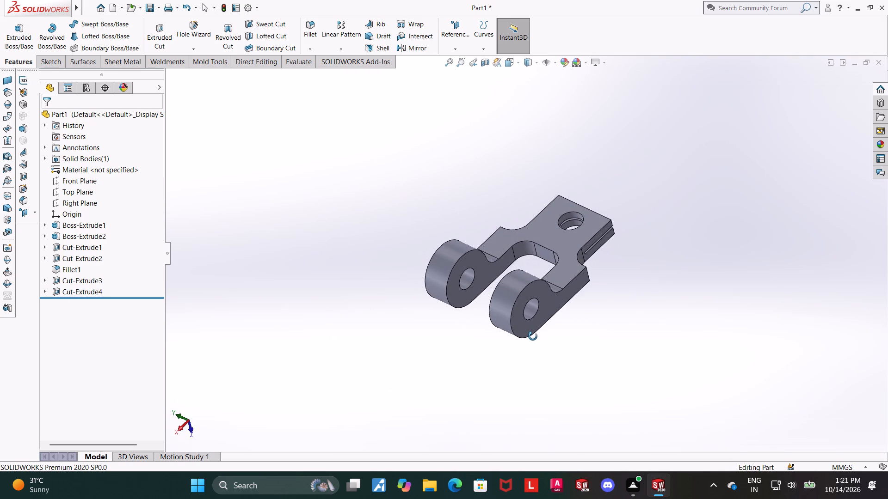
middle_drag(533, 336, 557, 377)
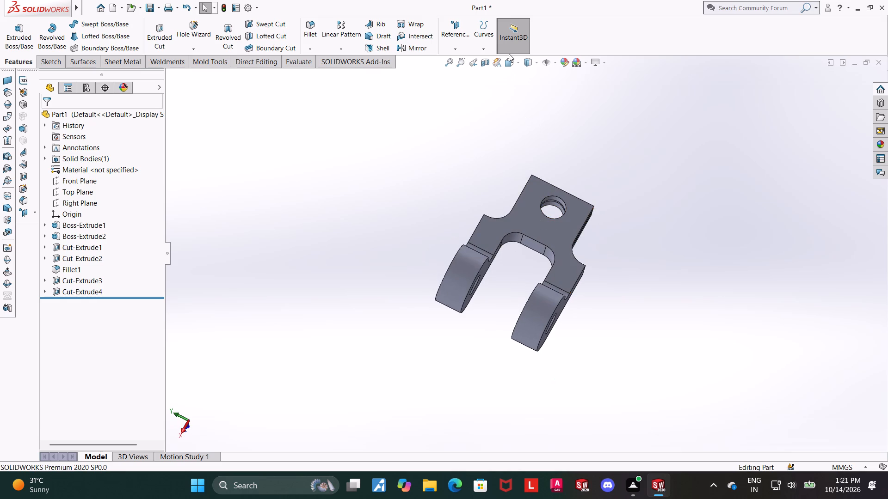
middle_drag(586, 167, 524, 248)
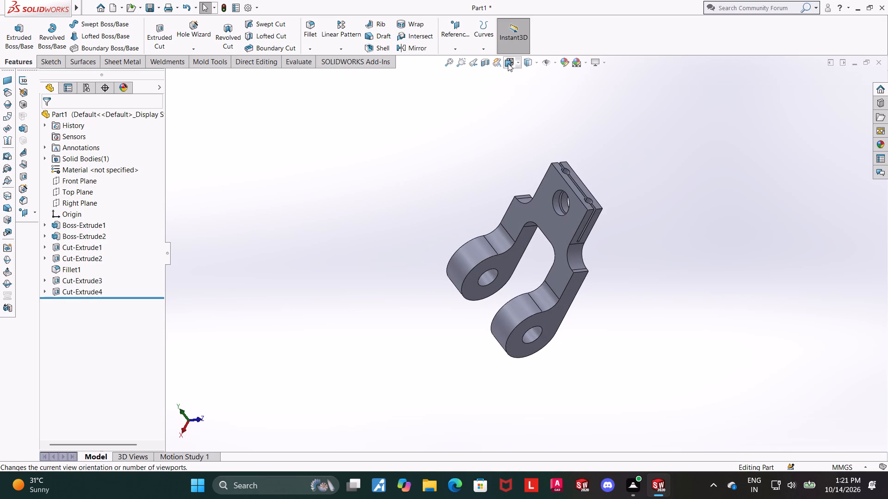
Show the part straight on from the tab's end and set the display style to hidden lines visible.
click(508, 63)
click(437, 249)
scroll(570, 240, up, 1)
scroll(599, 200, down, 1)
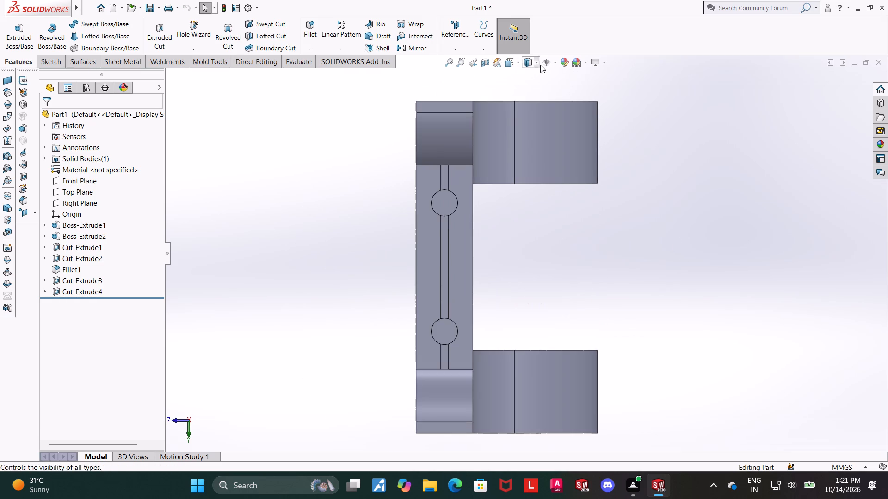
click(533, 63)
click(525, 115)
Examine the visible and hidden edges from the tab's end and face-on to the fork's U-shaped outline.
scroll(556, 224, up, 1)
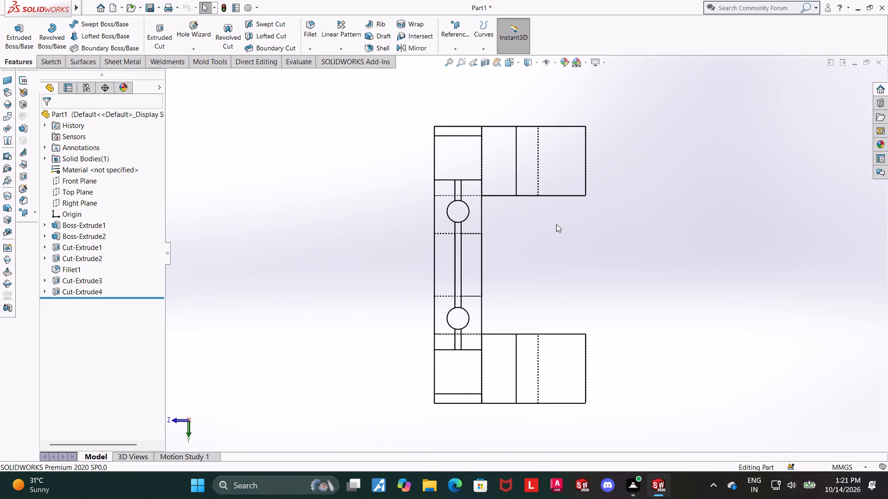
scroll(556, 224, up, 1)
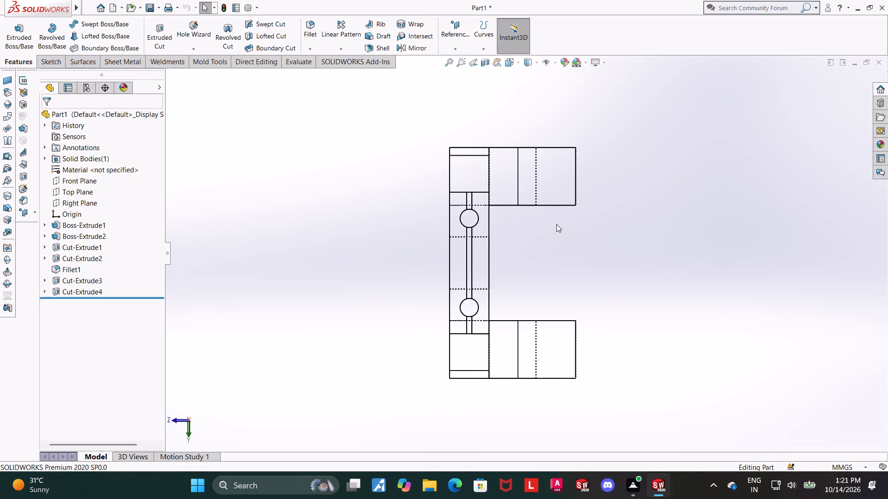
scroll(603, 259, down, 1)
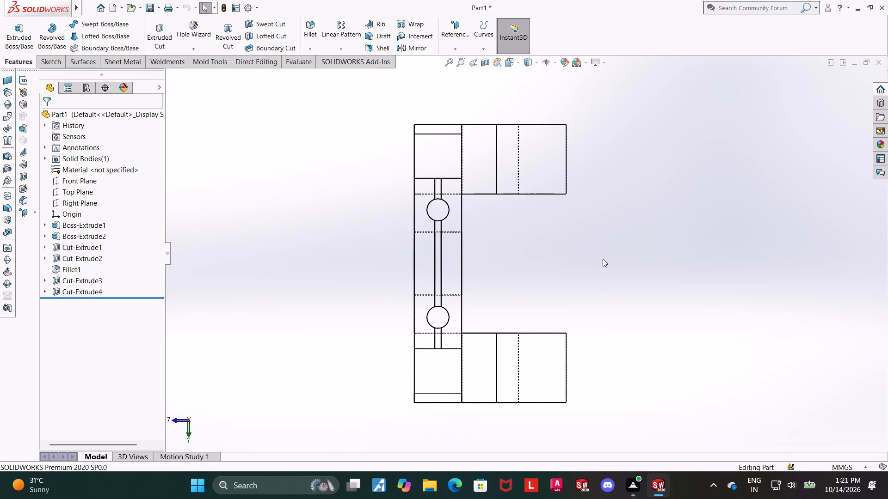
scroll(600, 257, up, 1)
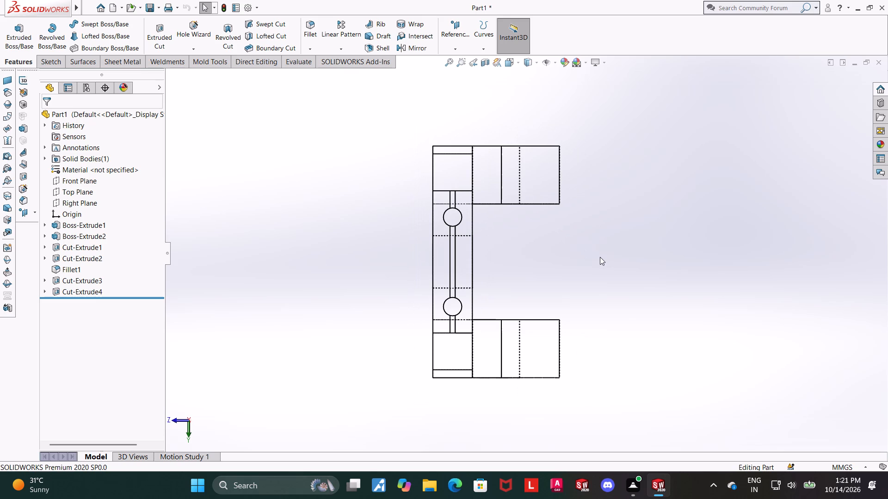
scroll(600, 257, up, 1)
middle_drag(592, 257, 498, 258)
click(514, 63)
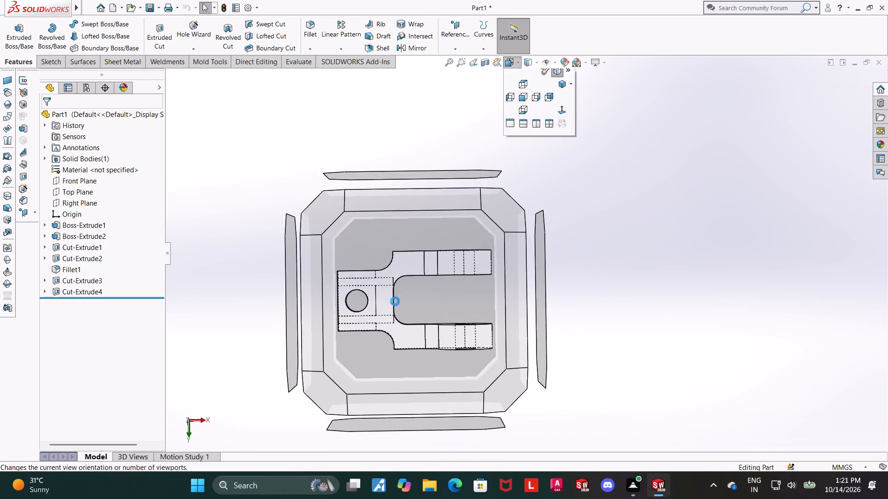
click(395, 302)
scroll(622, 338, up, 2)
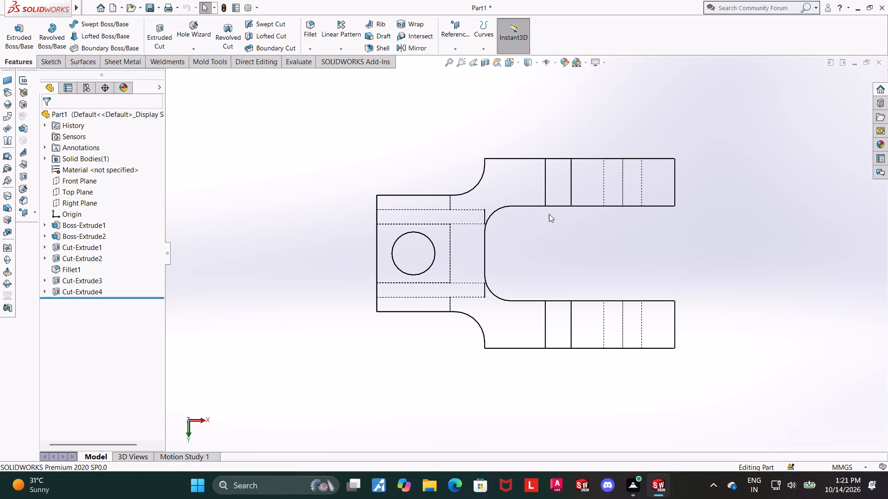
scroll(488, 146, down, 1)
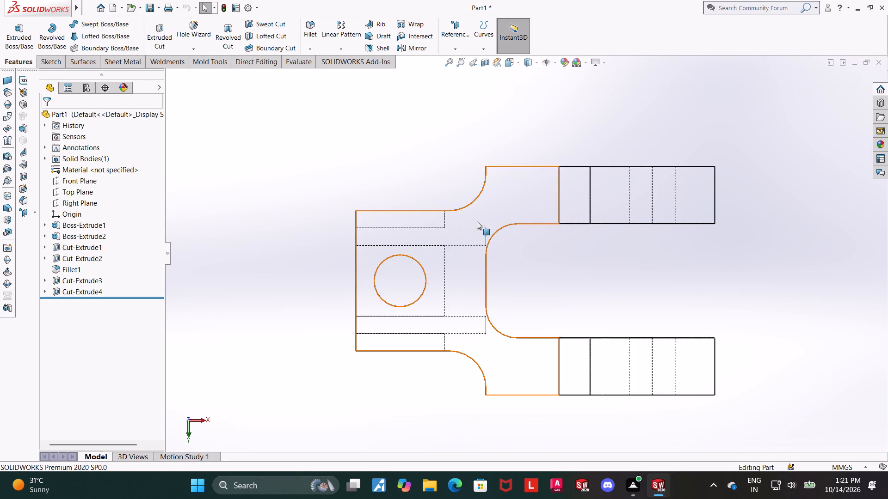
Measure the distance between the tab's two opposite side faces.
middle_drag(479, 265, 497, 213)
click(310, 68)
click(307, 65)
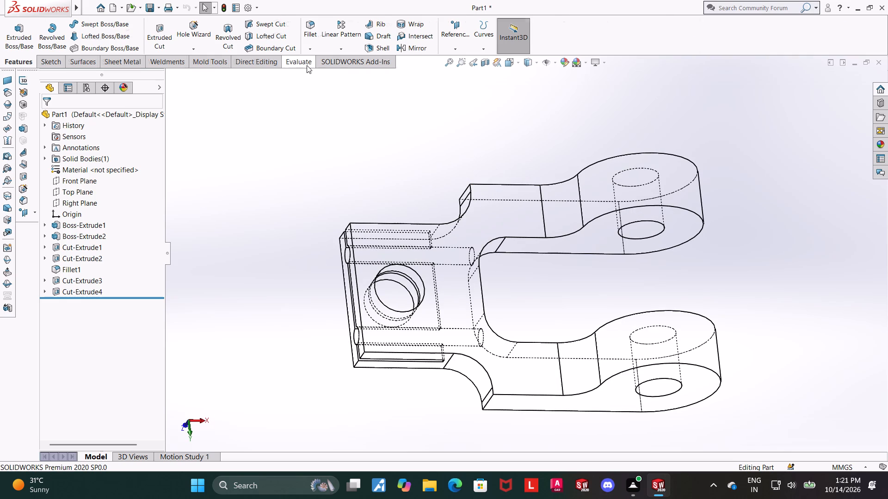
click(99, 36)
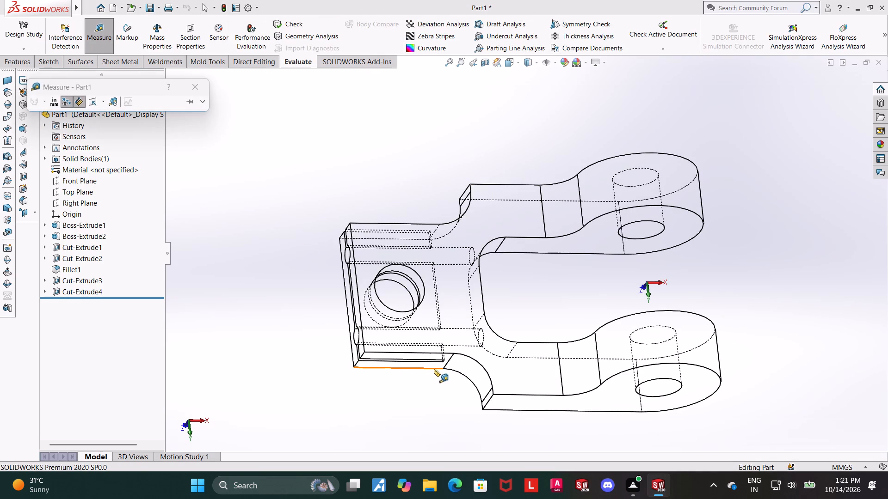
click(434, 366)
middle_drag(413, 261, 473, 399)
click(443, 300)
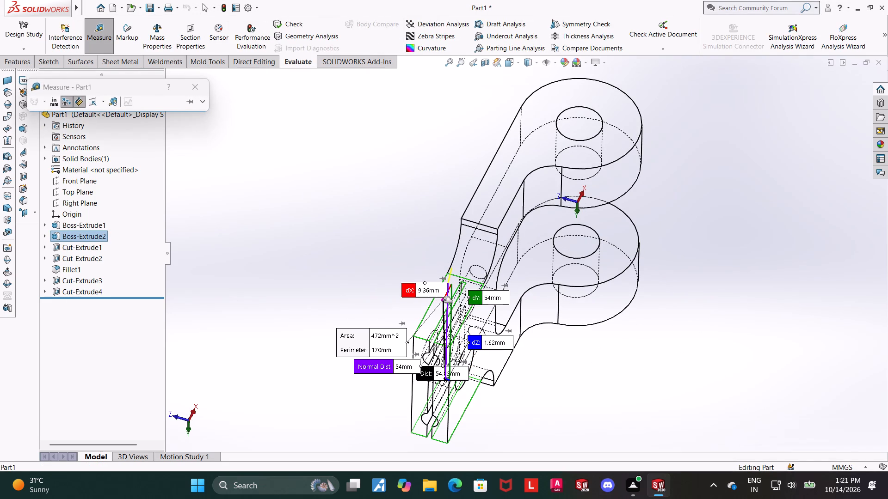
scroll(443, 303, up, 2)
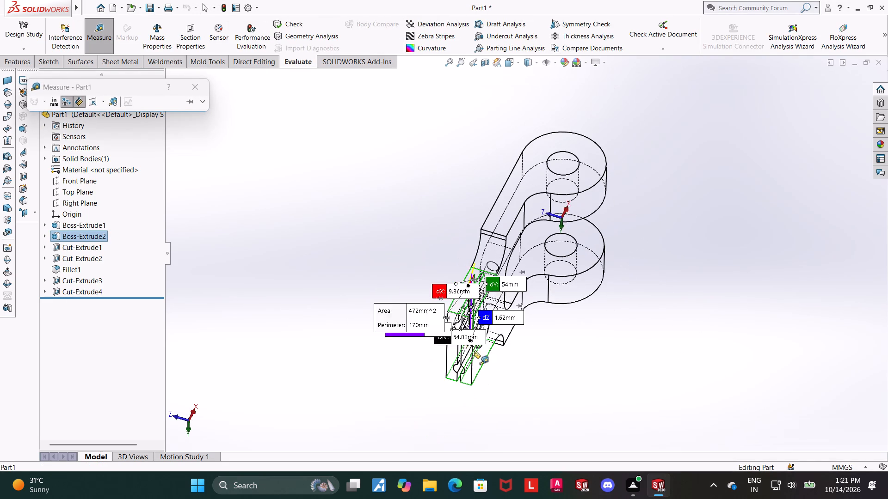
key(Escape)
Measure the thickness of one fork arm between its outer and inner side faces.
middle_drag(572, 412, 537, 384)
scroll(627, 87, up, 2)
scroll(588, 158, down, 4)
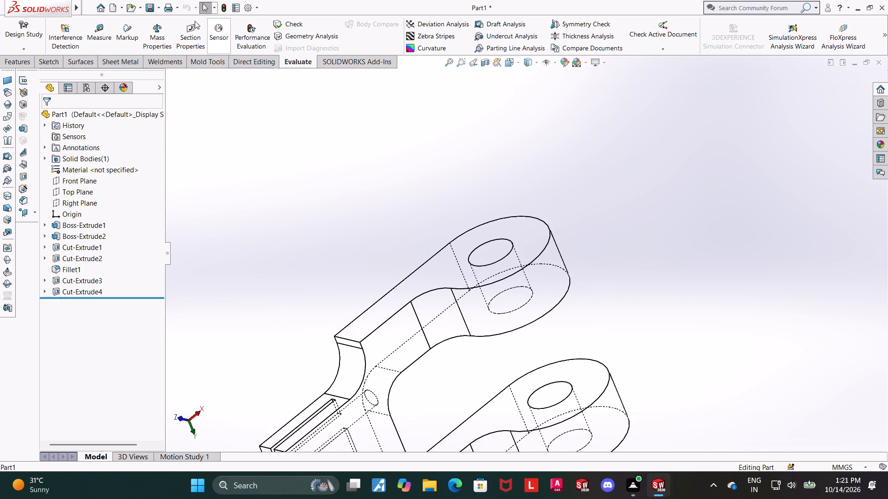
click(105, 31)
click(439, 278)
middle_drag(450, 396, 407, 276)
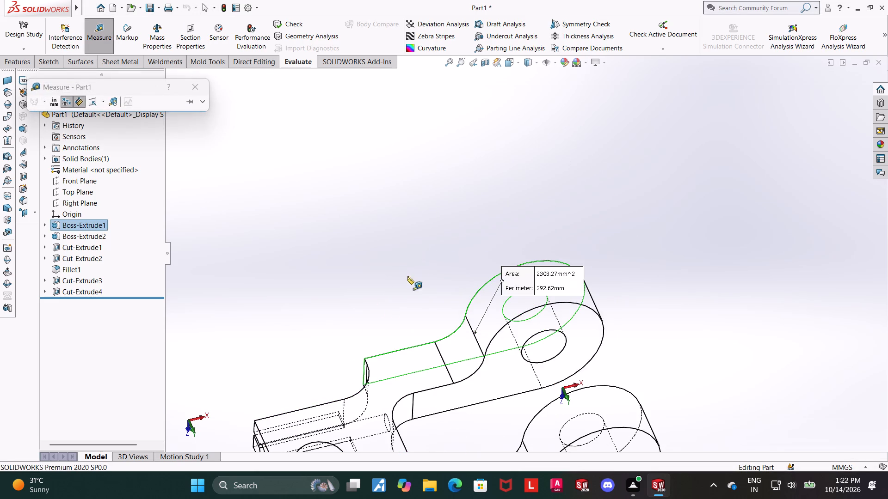
click(487, 386)
scroll(567, 395, up, 4)
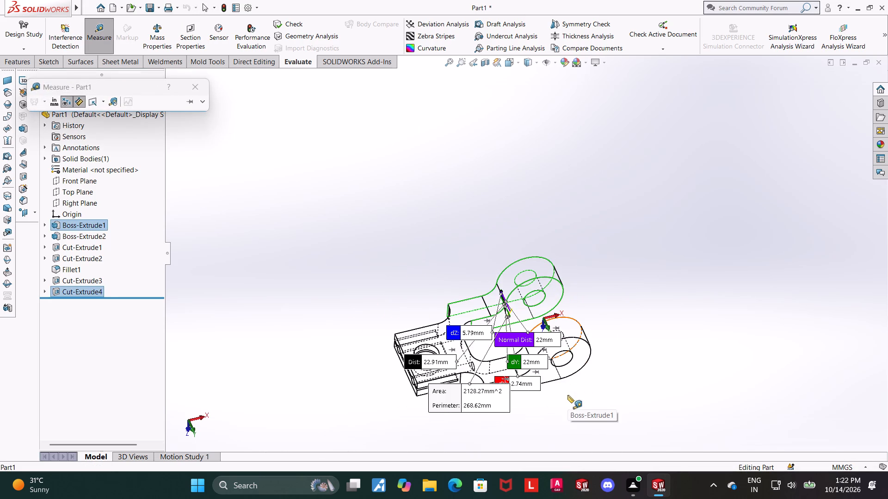
key(Escape)
Try to measure across the fork, starting from the outer side face of one arm.
scroll(567, 395, up, 3)
middle_drag(543, 376, 552, 403)
scroll(613, 216, down, 2)
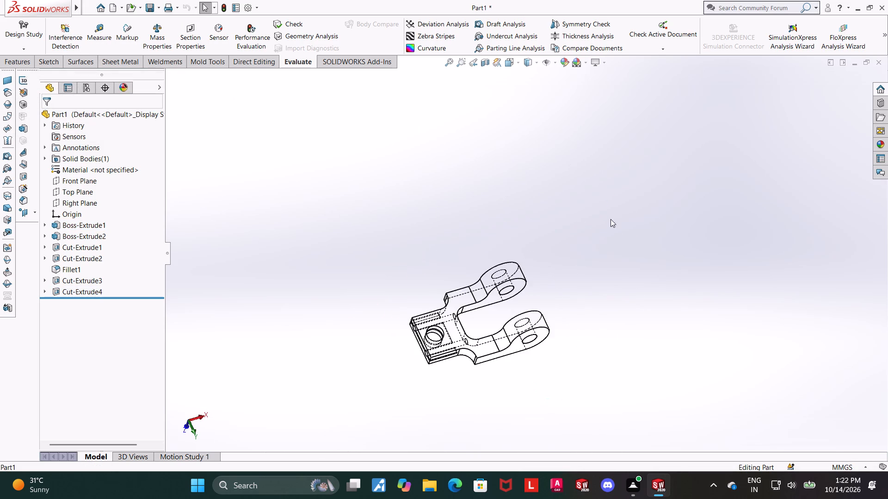
middle_drag(607, 237, 608, 258)
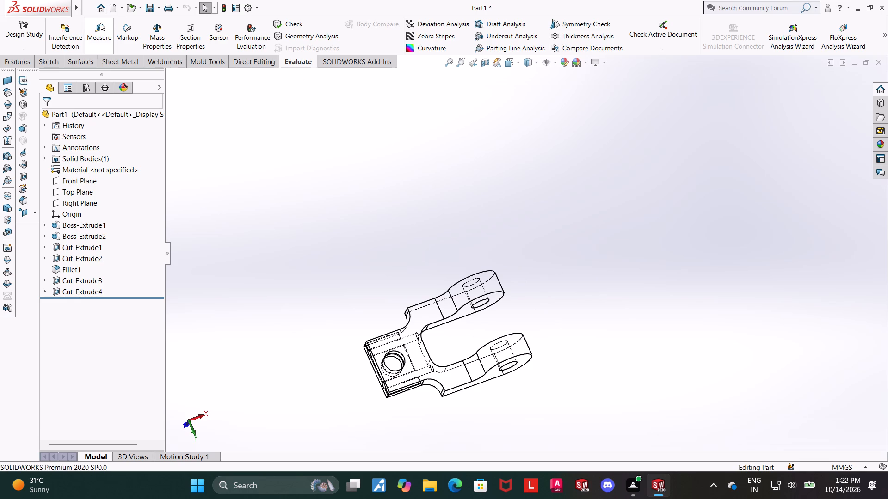
click(96, 34)
middle_drag(529, 341, 524, 317)
click(497, 378)
middle_drag(539, 217, 542, 222)
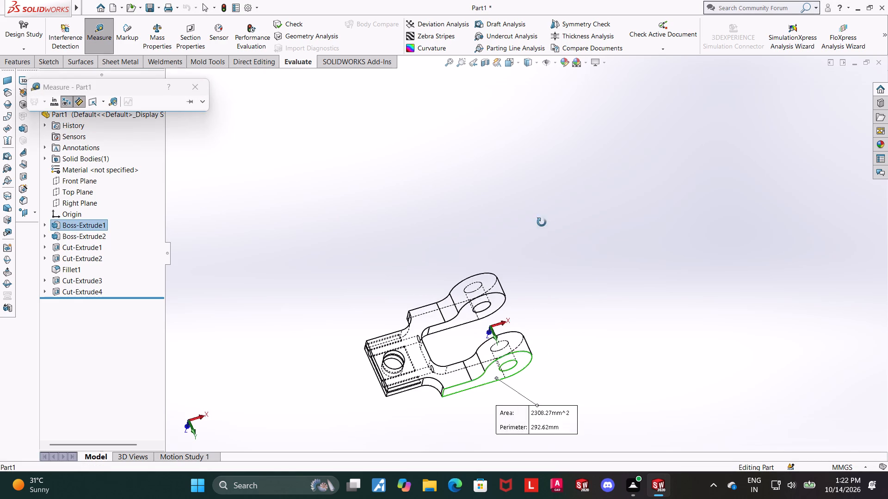
middle_drag(542, 222, 584, 345)
click(449, 279)
key(Escape)
Measure the overall width of the fork between the outer side faces of its two arms.
scroll(533, 288, up, 4)
middle_drag(524, 290, 493, 229)
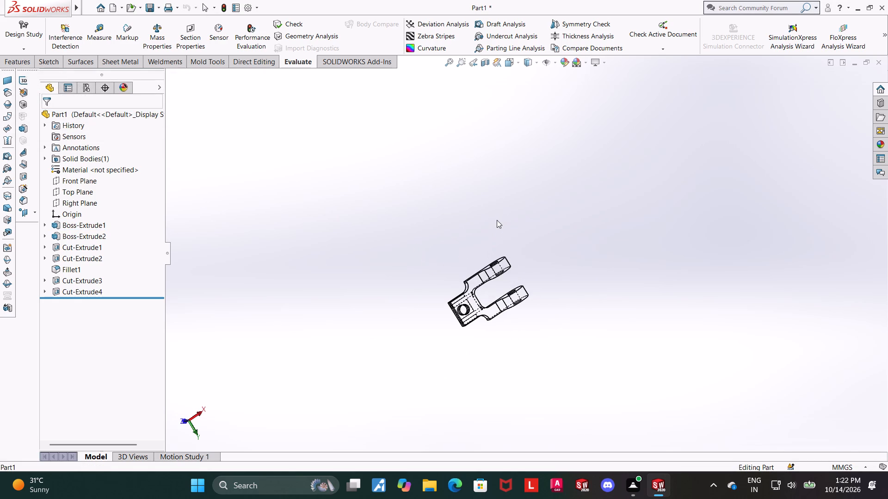
click(93, 39)
scroll(527, 325, down, 5)
middle_drag(512, 309, 499, 243)
click(491, 261)
middle_drag(555, 193, 635, 318)
click(404, 147)
middle_drag(555, 206, 553, 205)
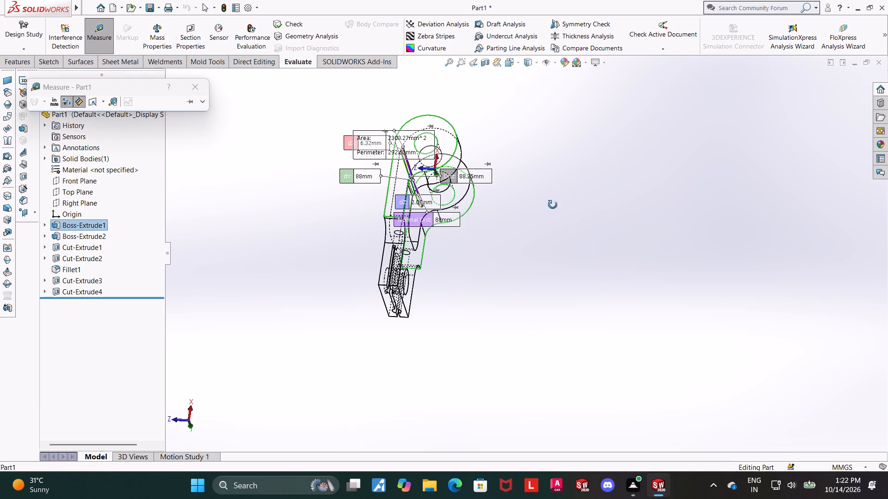
middle_drag(553, 205, 493, 107)
key(Escape)
Examine the part's side profile, slot and hidden hole edges in the standard Top view.
scroll(547, 233, up, 3)
middle_drag(540, 235, 519, 237)
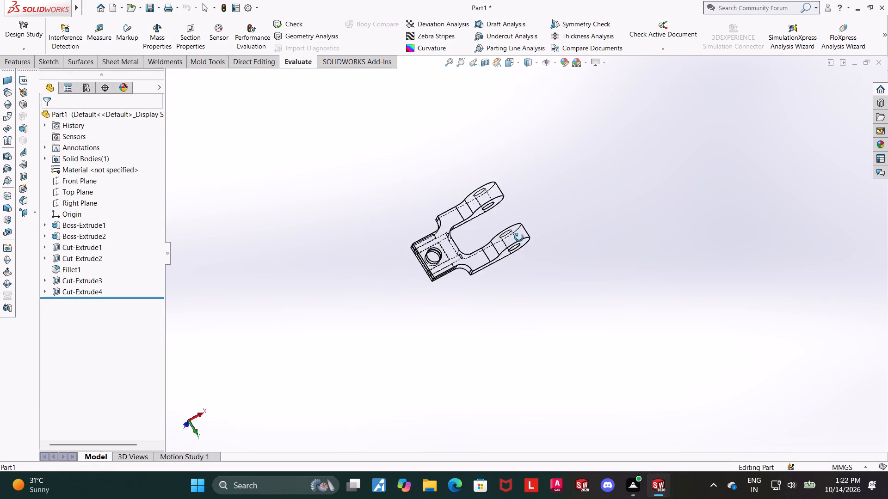
middle_drag(519, 237, 537, 243)
middle_drag(492, 211, 473, 255)
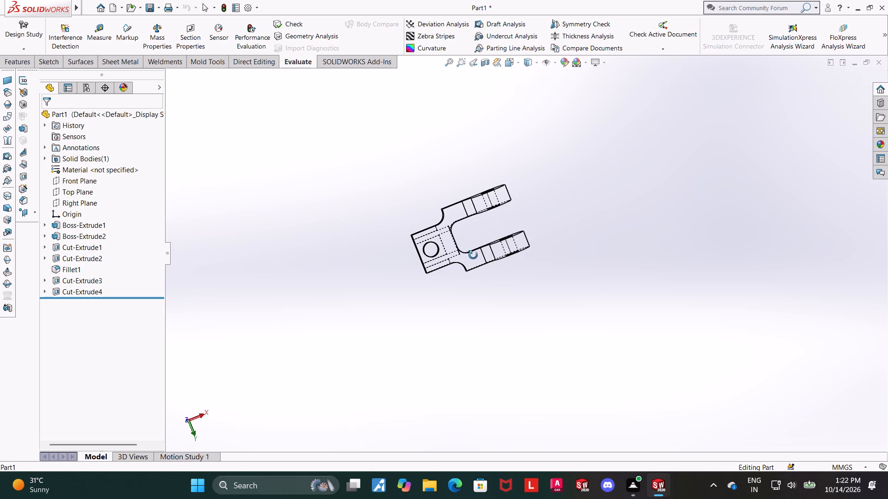
middle_drag(473, 255, 474, 146)
click(507, 62)
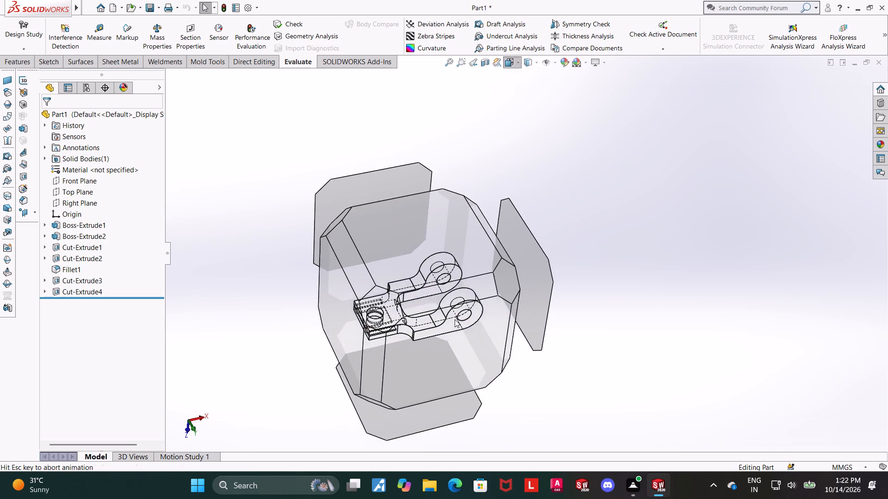
click(449, 335)
scroll(741, 297, up, 1)
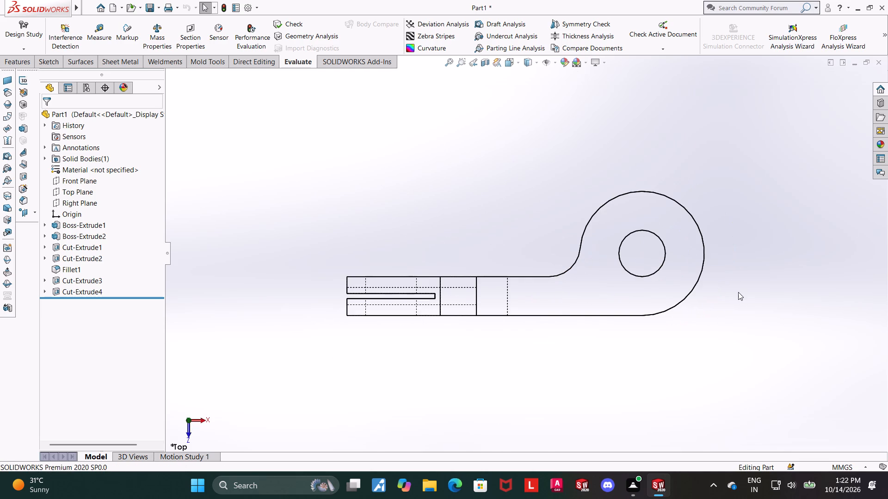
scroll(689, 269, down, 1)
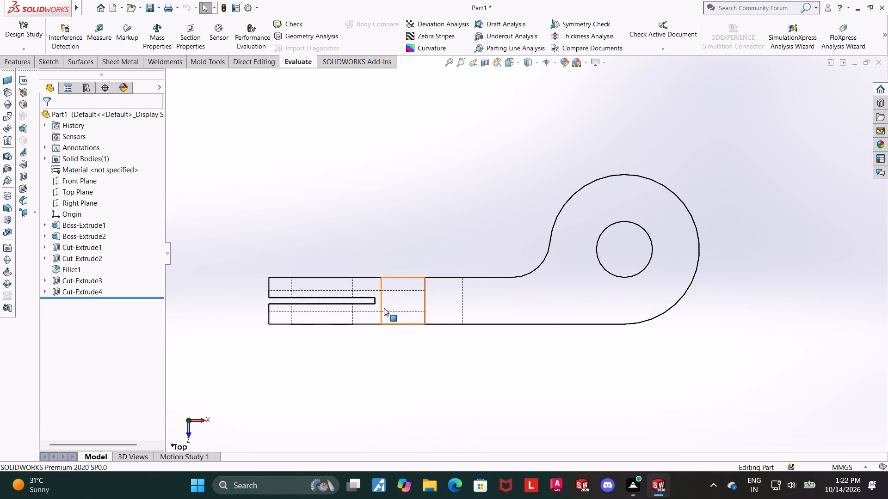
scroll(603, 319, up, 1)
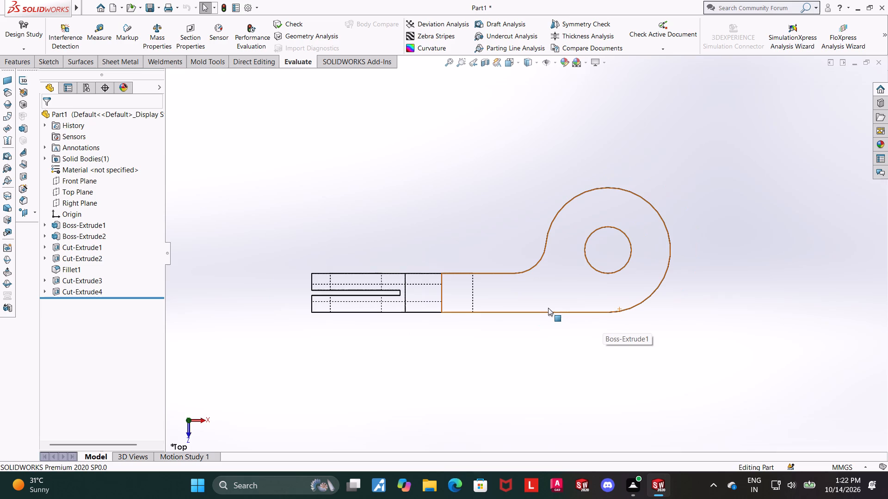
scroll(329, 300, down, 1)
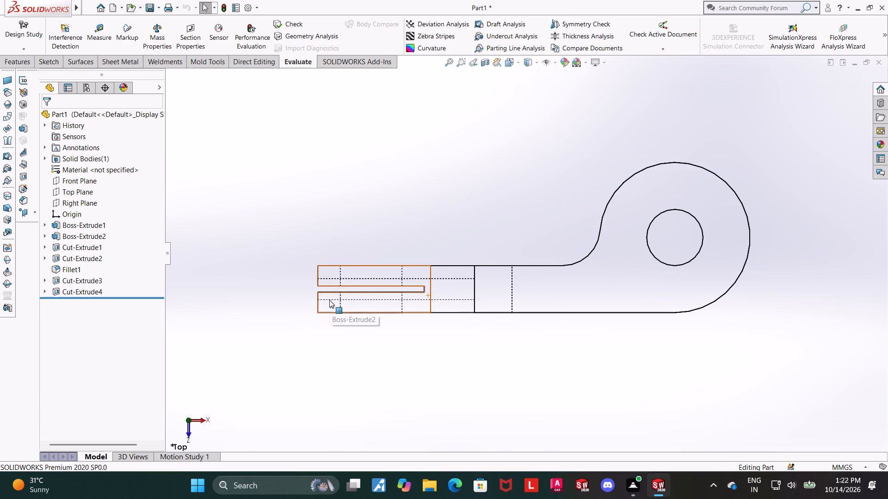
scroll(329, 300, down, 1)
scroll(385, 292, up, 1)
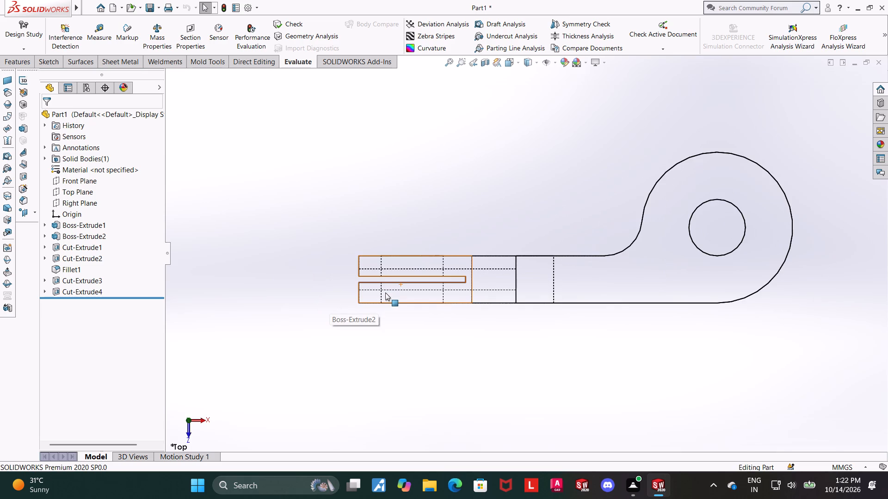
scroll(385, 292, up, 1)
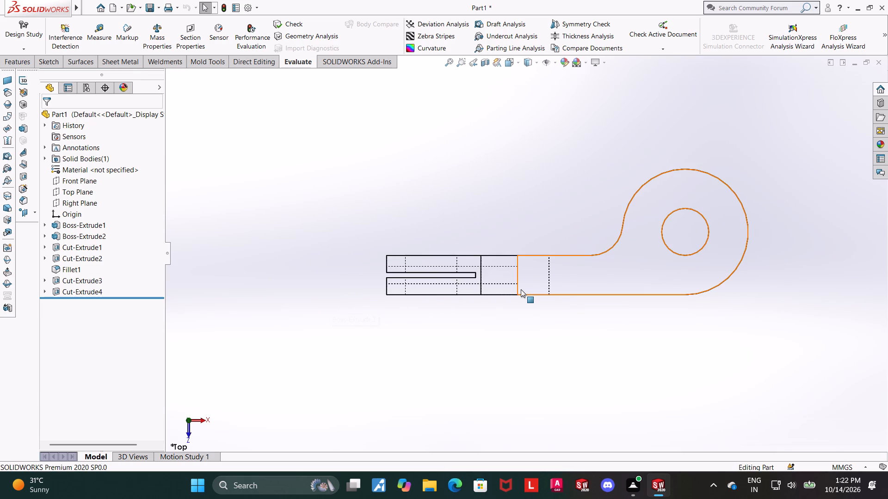
Set the part's display style to Shaded With Edges and show it in the standard Isometric view.
click(532, 57)
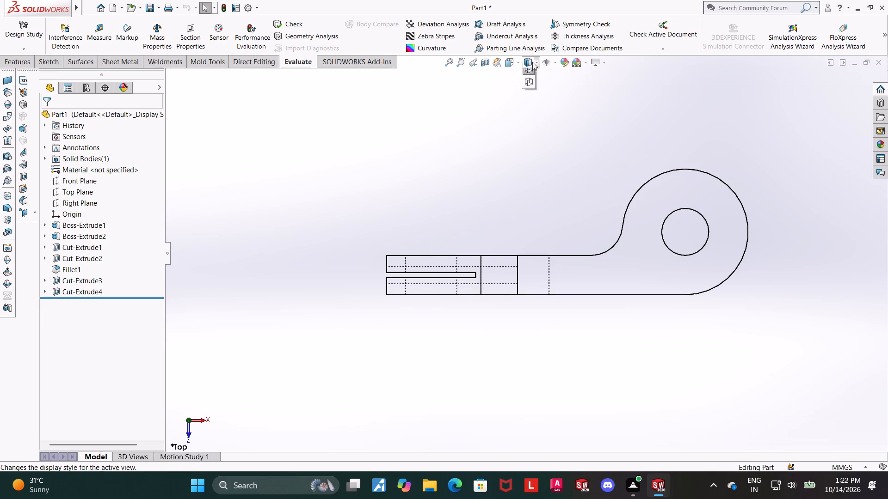
click(531, 76)
key(ctrl+7)
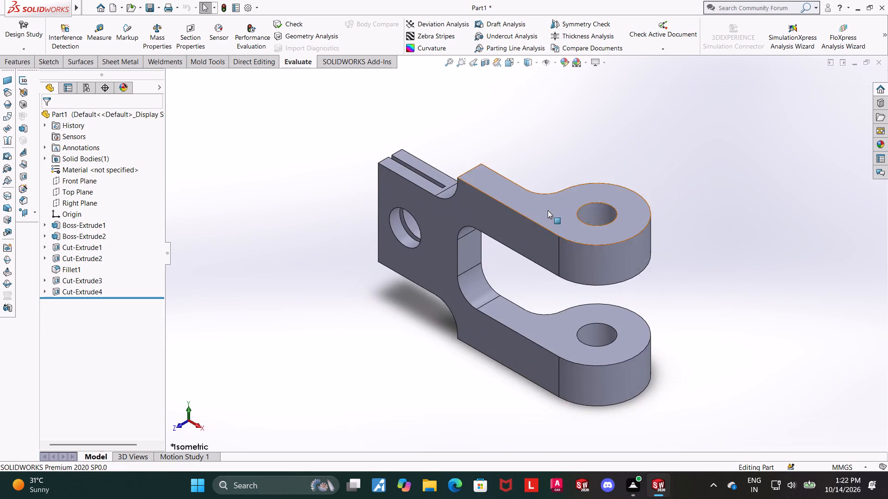
Examine the shaded fork from several angles, covering the arms, eyes, and the tab's slot and holes.
scroll(549, 235, up, 2)
middle_drag(657, 280, 483, 265)
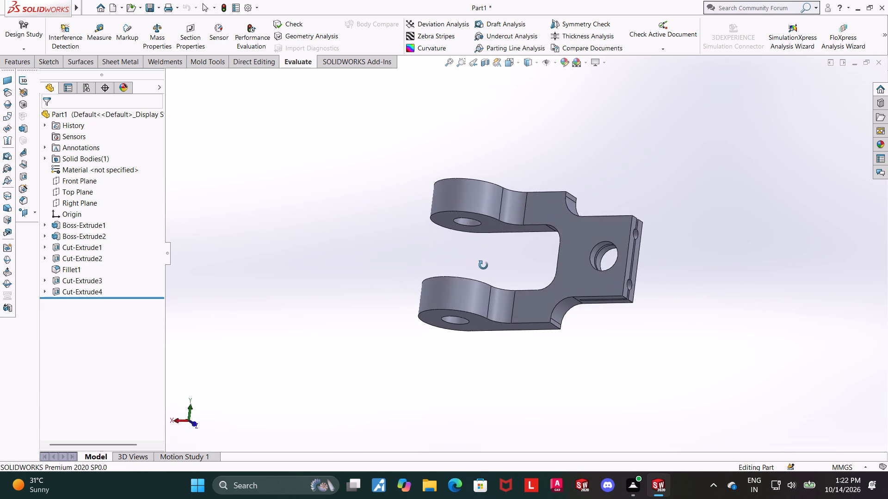
middle_drag(483, 265, 548, 154)
middle_drag(549, 323, 629, 407)
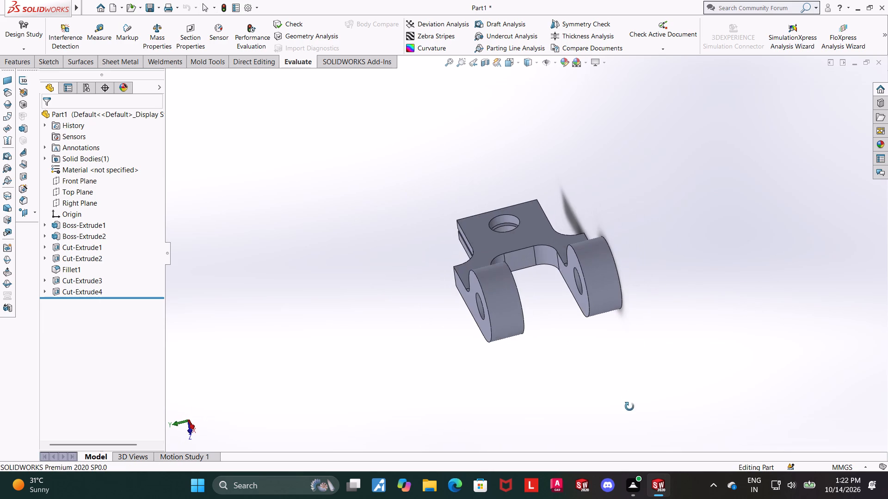
middle_drag(629, 407, 630, 404)
middle_drag(635, 322, 564, 425)
scroll(591, 222, up, 1)
middle_drag(592, 254, 589, 323)
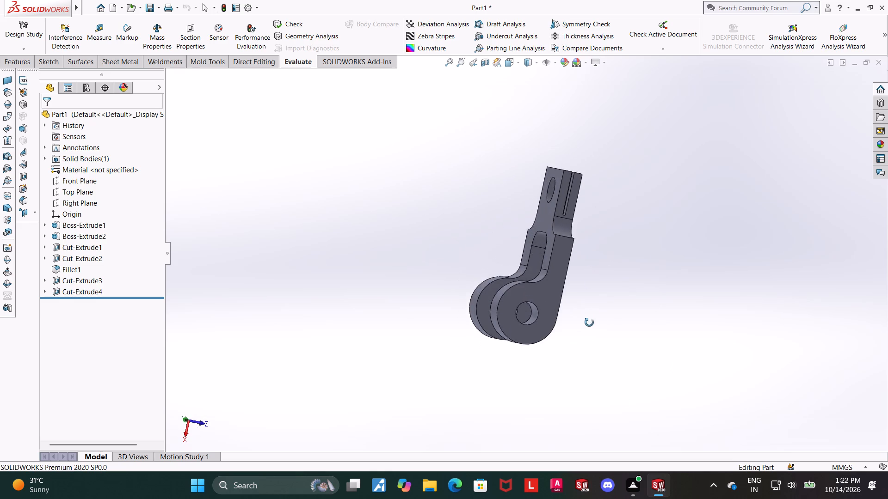
middle_drag(589, 323, 590, 341)
middle_drag(570, 238, 556, 233)
Inspect the fork in different angled orientations chosen with the View Selector, covering the slotted tab end and both eyes.
click(507, 60)
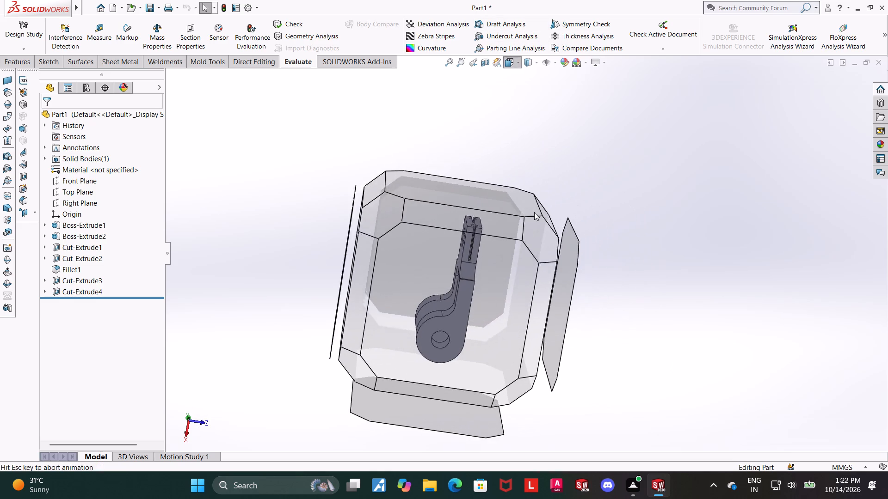
click(349, 236)
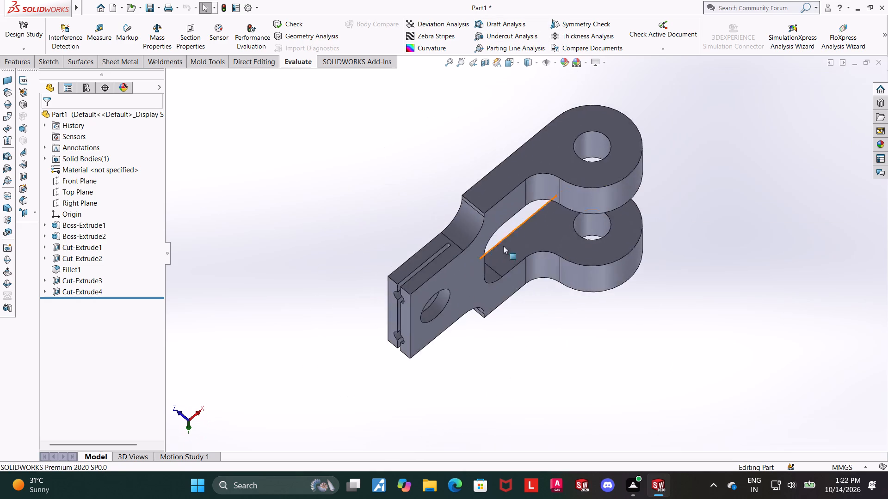
scroll(518, 249, up, 4)
middle_drag(640, 140, 671, 383)
middle_drag(624, 163, 652, 140)
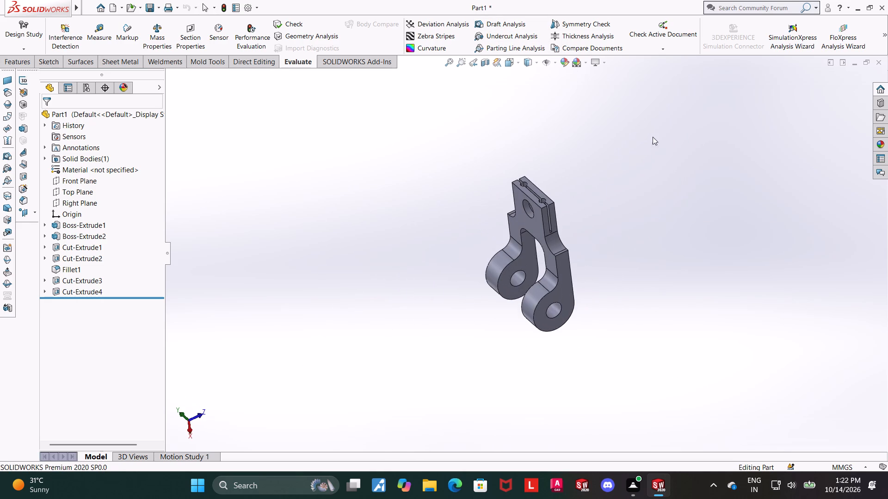
click(512, 59)
click(388, 310)
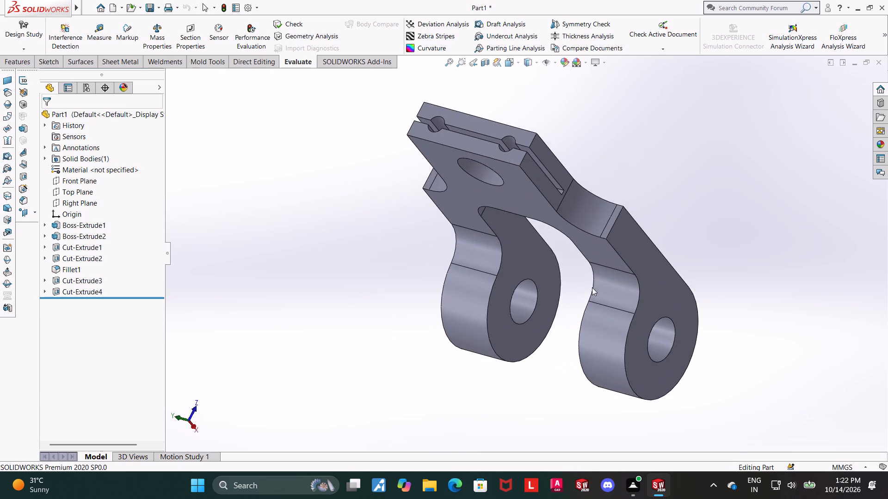
middle_drag(589, 284, 499, 355)
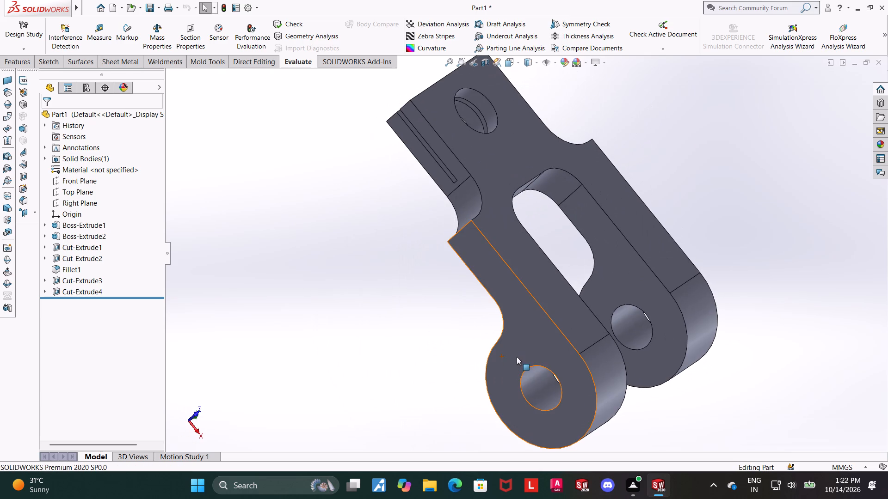
middle_drag(520, 291, 597, 290)
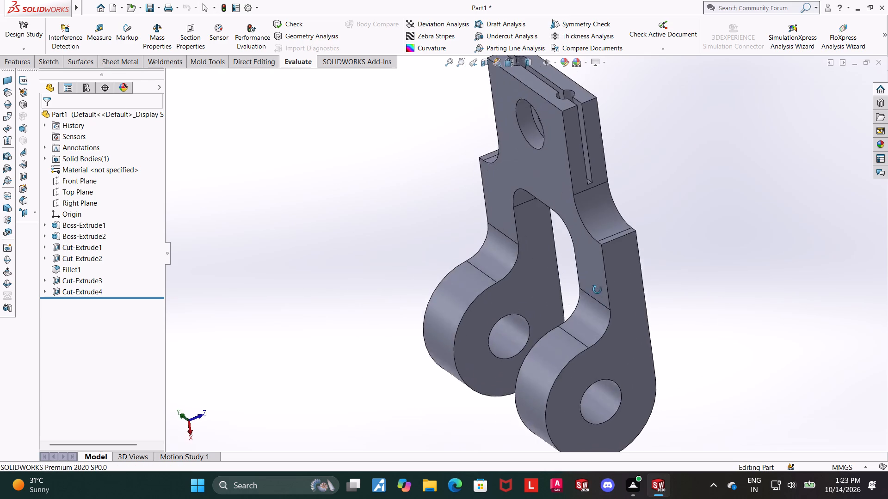
middle_drag(597, 290, 616, 241)
click(512, 64)
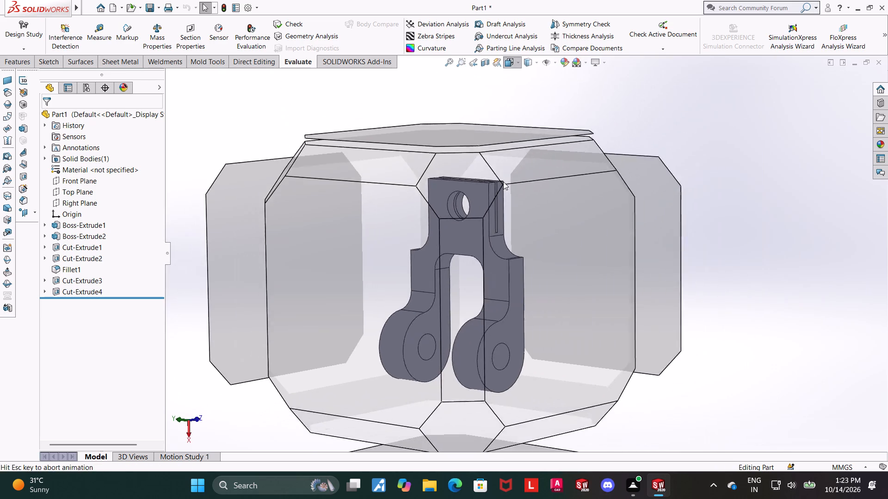
click(416, 298)
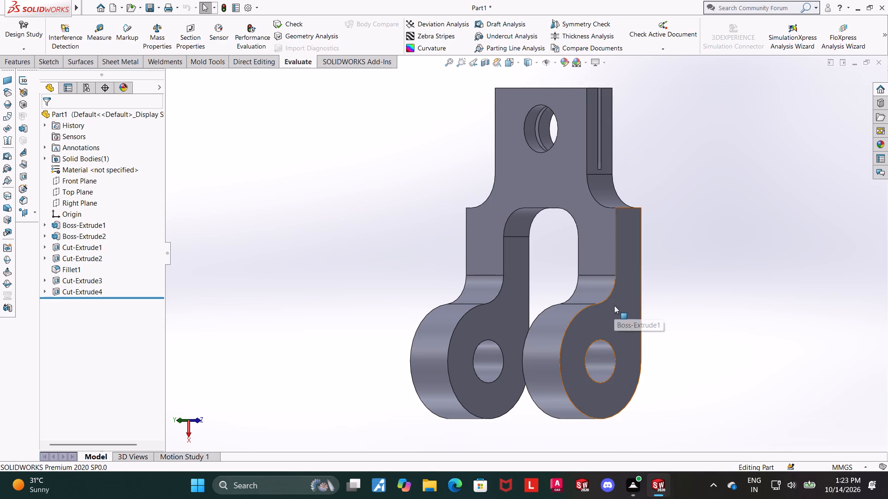
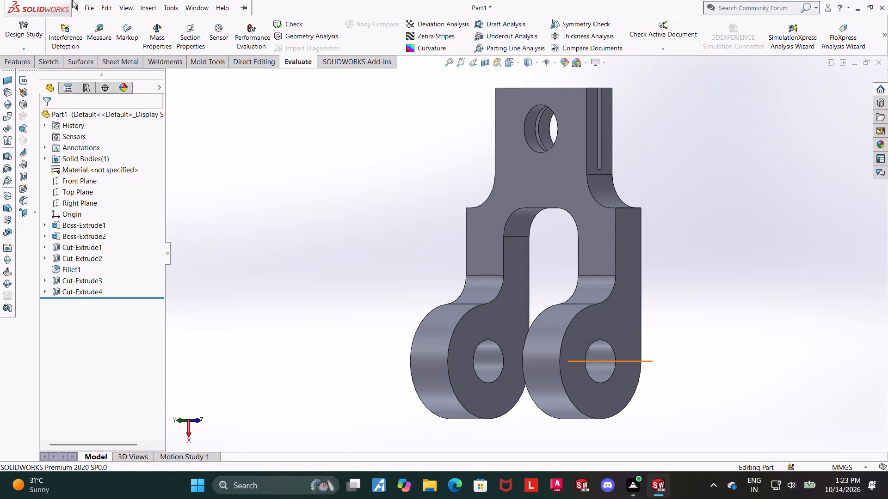
Save the part in the Downloads folder as a SOLIDWORKS Part named "offset forked pivot link".
click(118, 127)
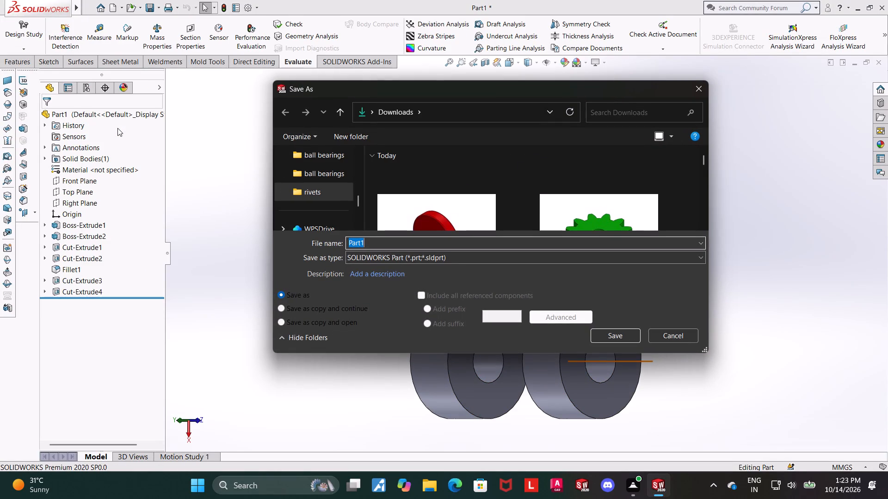
text(offset forked pivot link)
key(Return)
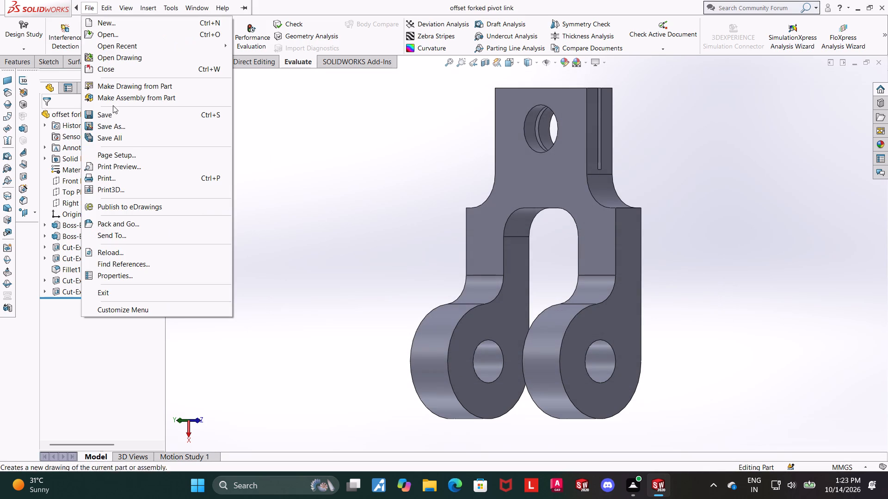
Save a copy of the offset forked pivot link in Adobe Portable Document Format (*.pdf).
click(122, 131)
click(387, 256)
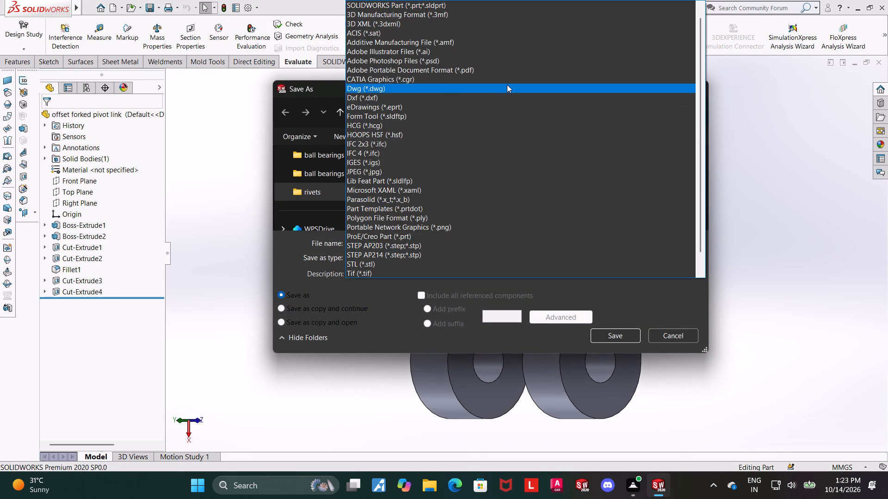
click(504, 70)
click(617, 353)
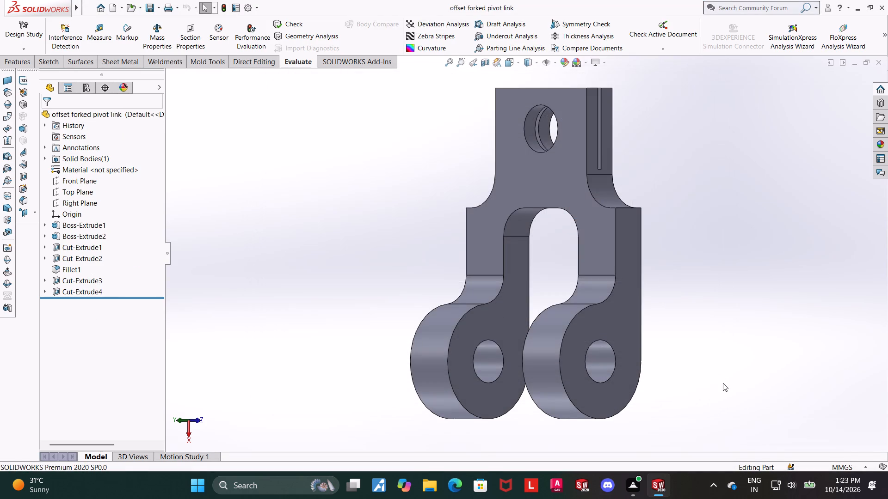